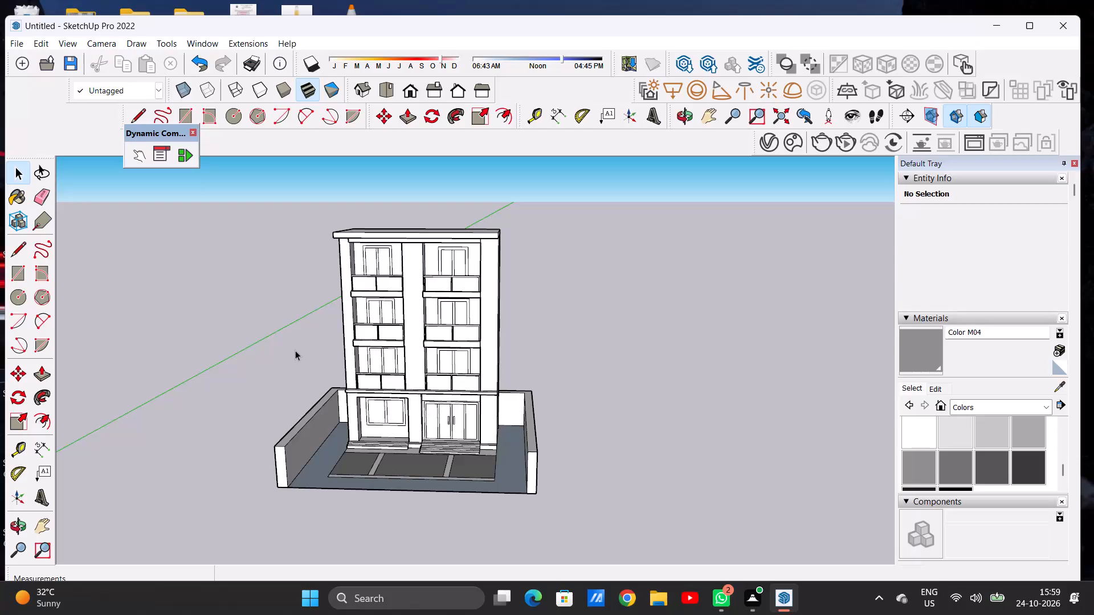
Examine the hotel front, the paving and the open front of the boundary wall from several distances and angles.
scroll(295, 350, "down", 8)
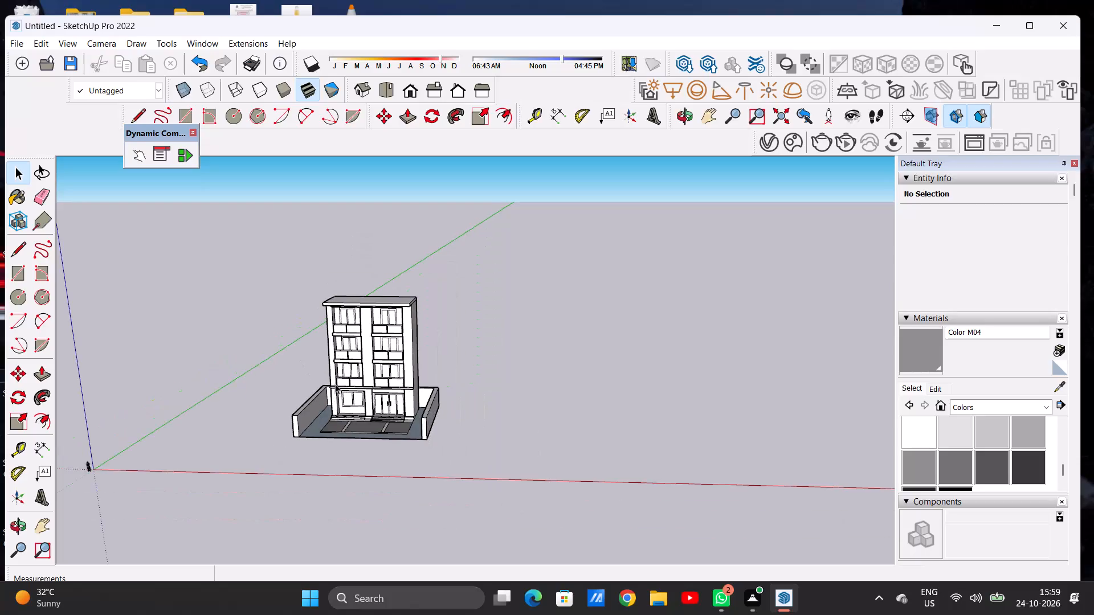
scroll(357, 358, "up", 6)
middle_click_drag(383, 462, 375, 564)
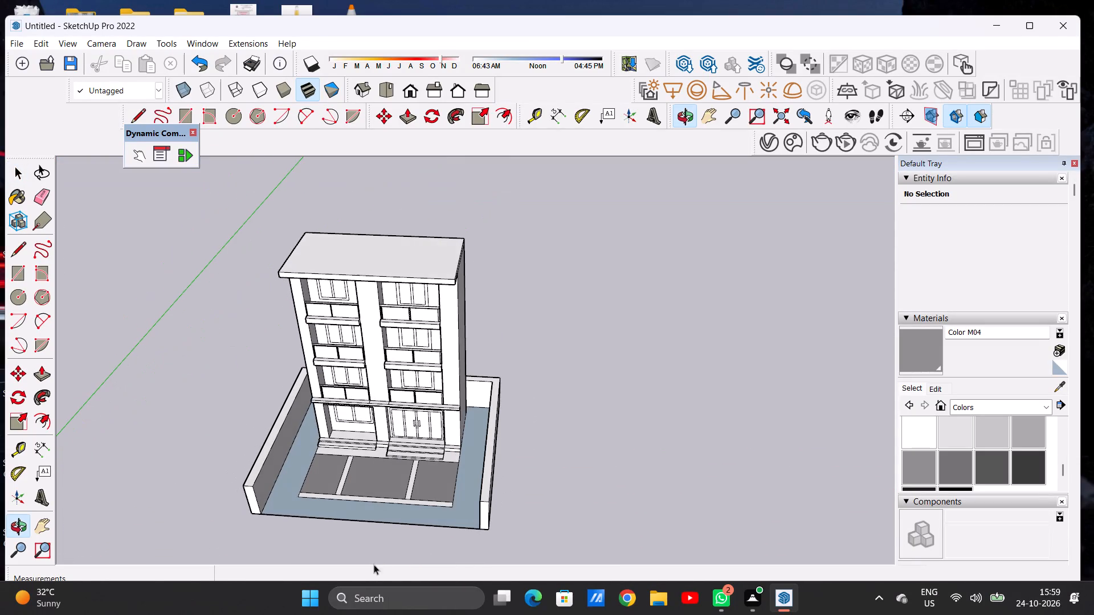
scroll(500, 489, "down", 5)
scroll(407, 497, "up", 11)
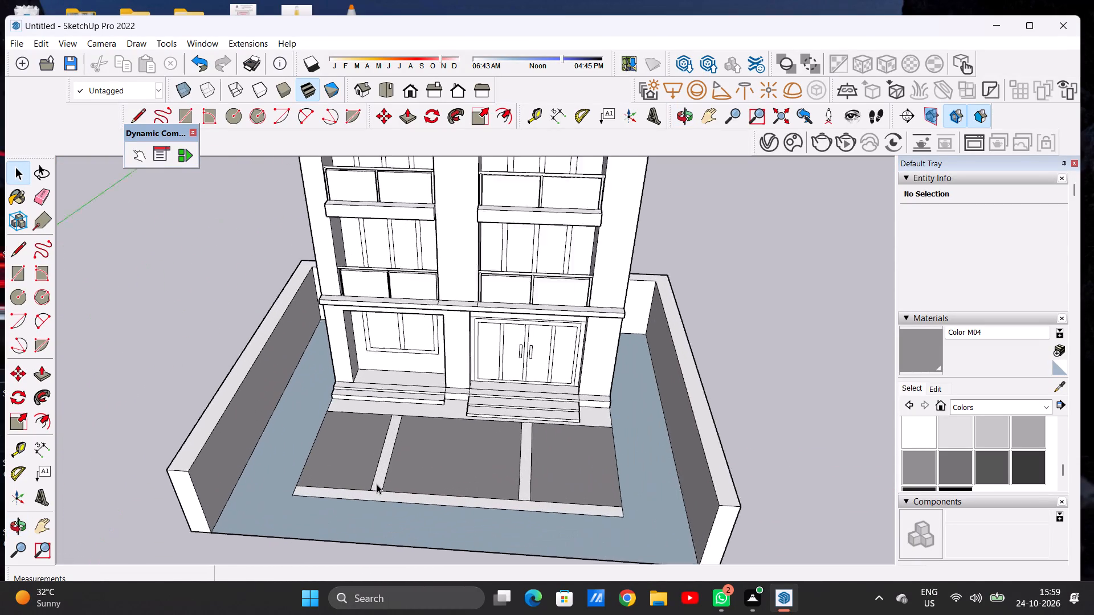
scroll(377, 484, "down", 1)
scroll(377, 484, "up", 1)
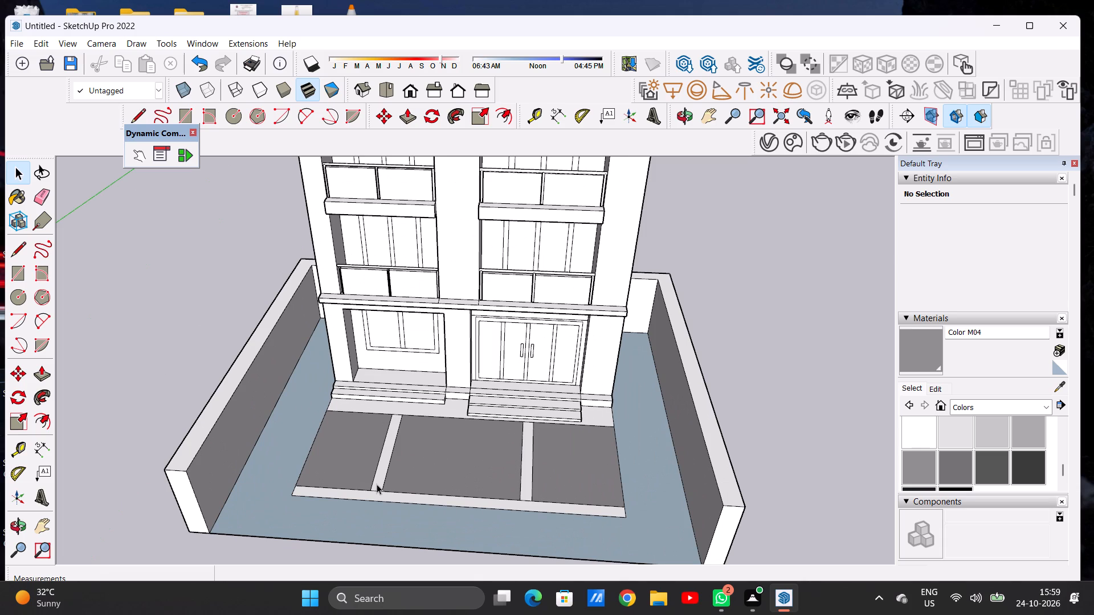
scroll(377, 484, "down", 4)
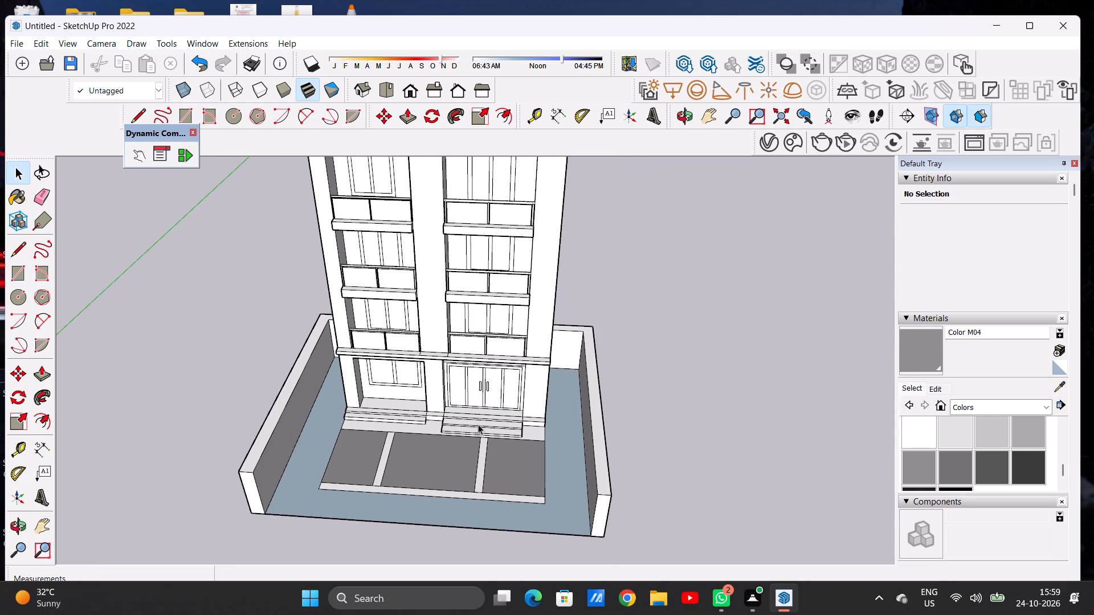
scroll(478, 424, "down", 5)
scroll(462, 453, "up", 6)
middle_click_drag(464, 480, 474, 536)
scroll(496, 390, "down", 9)
scroll(467, 441, "up", 10)
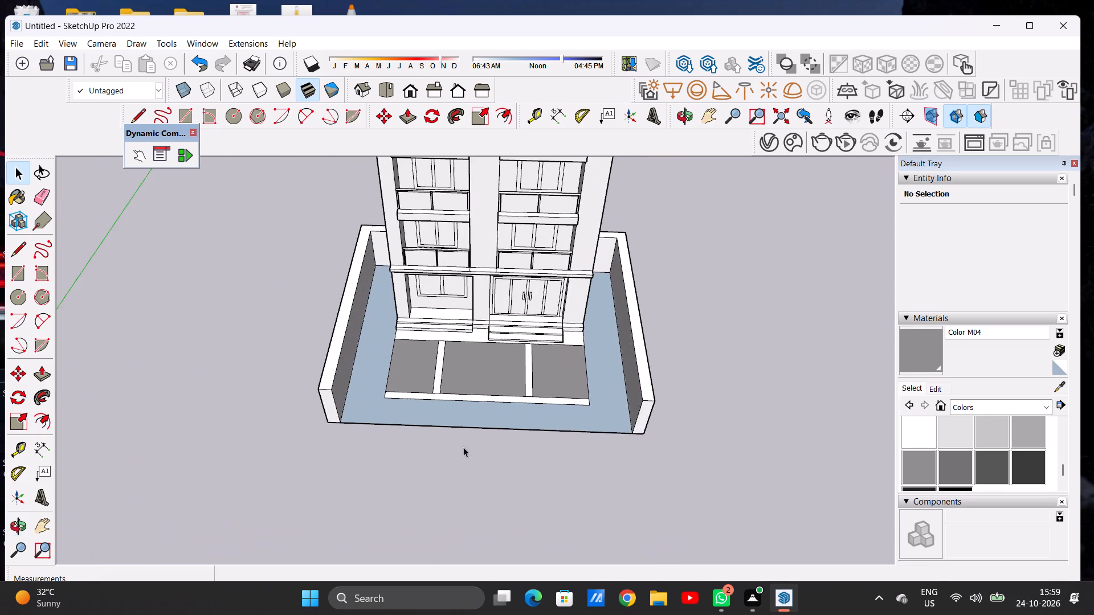
middle_click_drag(470, 444, 458, 492)
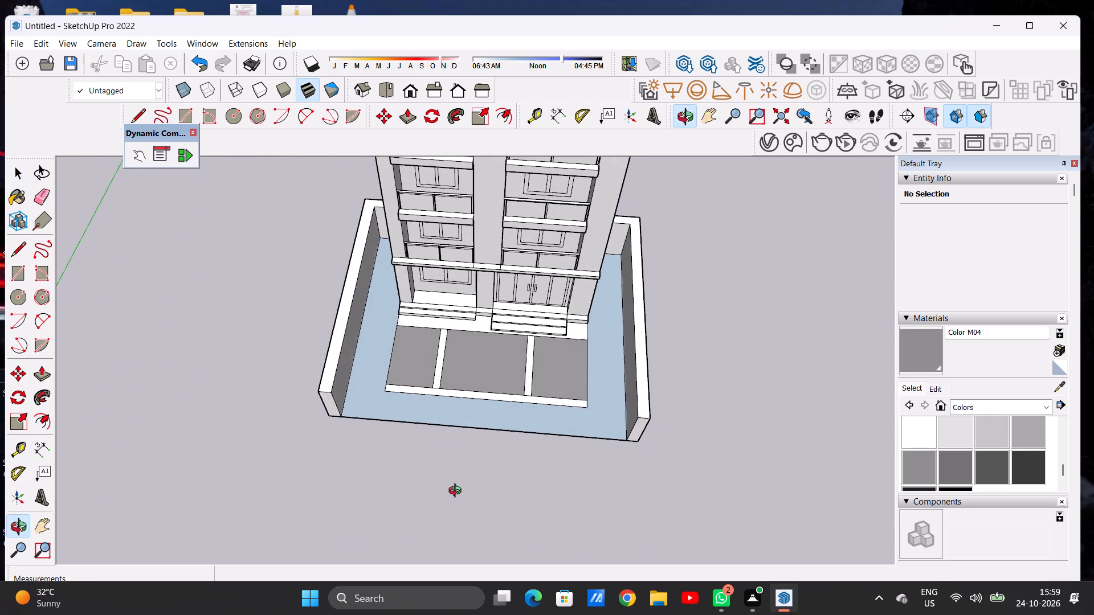
middle_click_drag(458, 492, 488, 498)
middle_click_drag(488, 498, 473, 507)
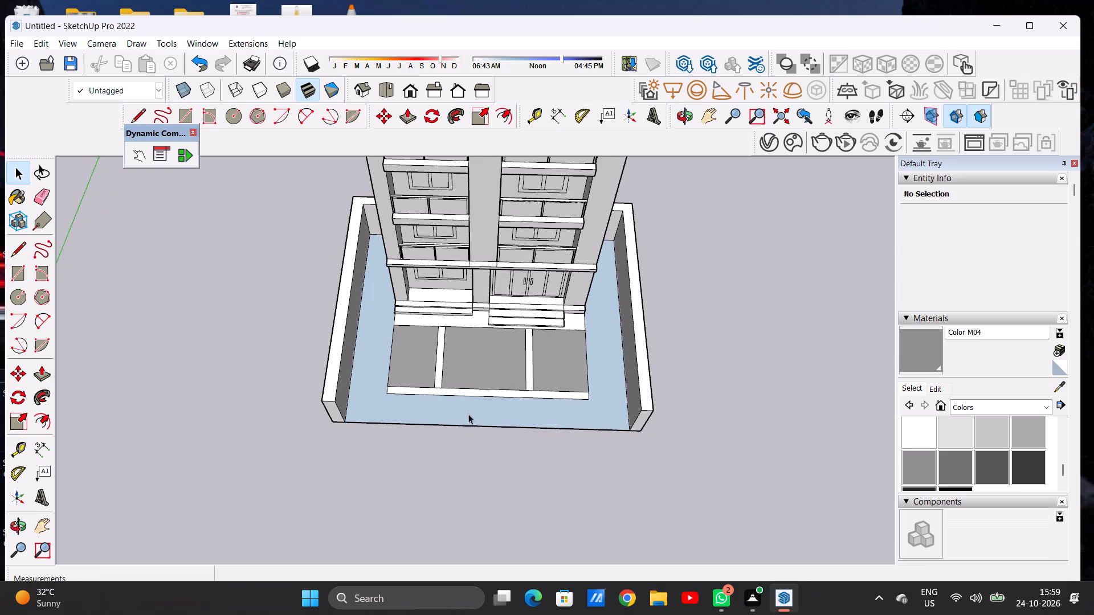
scroll(473, 407, "up", 2)
scroll(473, 407, "down", 1)
scroll(473, 407, "up", 3)
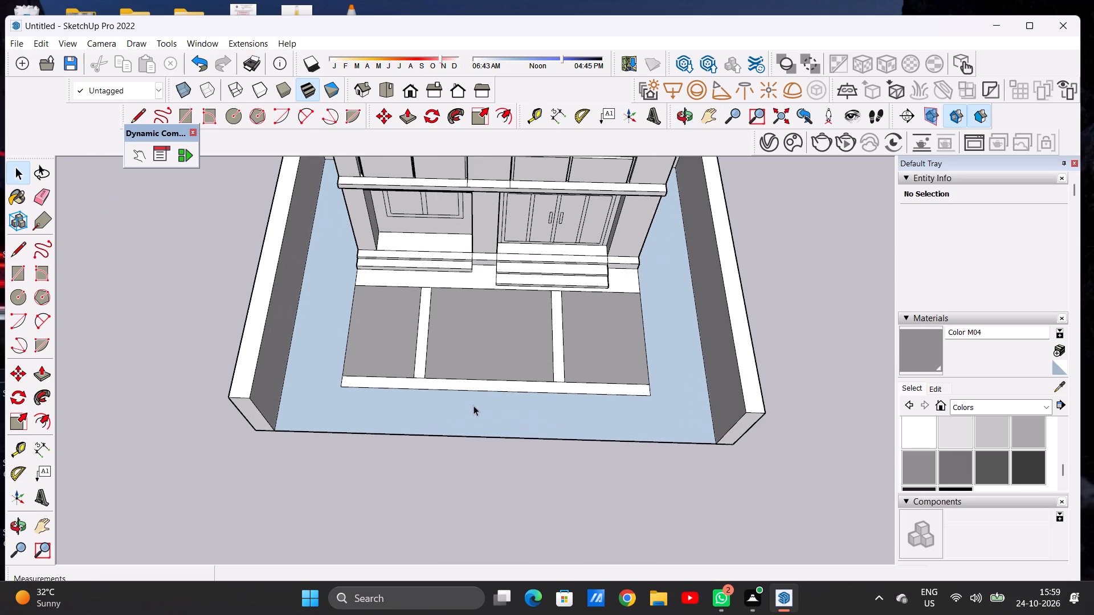
scroll(481, 383, "down", 5)
Push/Pull the front end of the entrance-side boundary wall back about 8' 1 5/16", and bring it forward again about 2' 6 3/4".
middle_click_drag(647, 411, 646, 395)
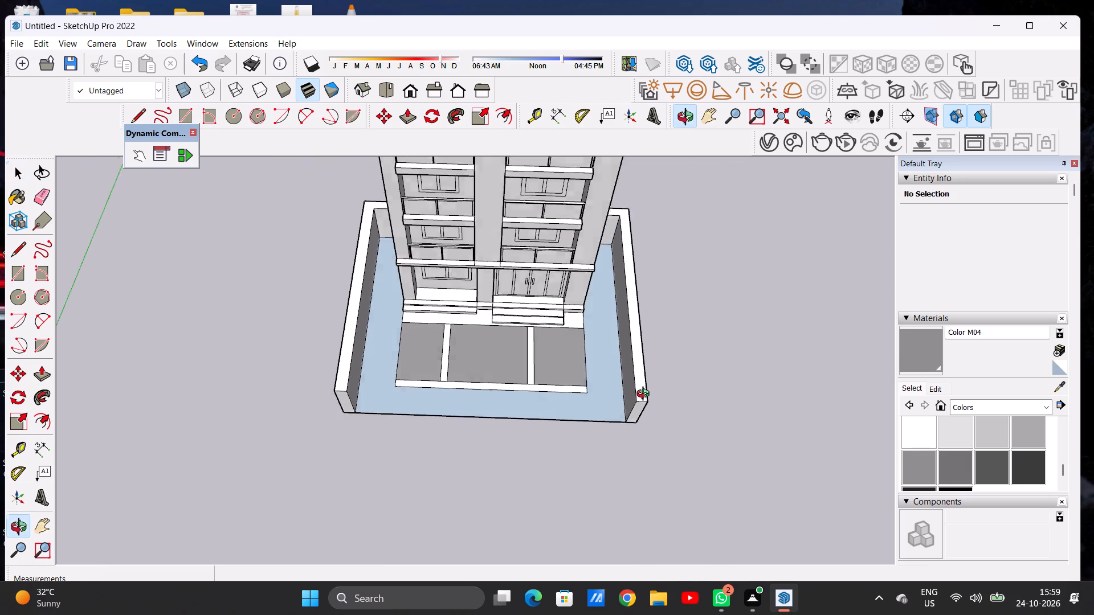
middle_click_drag(646, 395, 659, 319)
scroll(641, 402, "up", 3)
scroll(641, 403, "down", 1)
scroll(641, 403, "up", 3)
key("p")
scroll(641, 403, "up", 6)
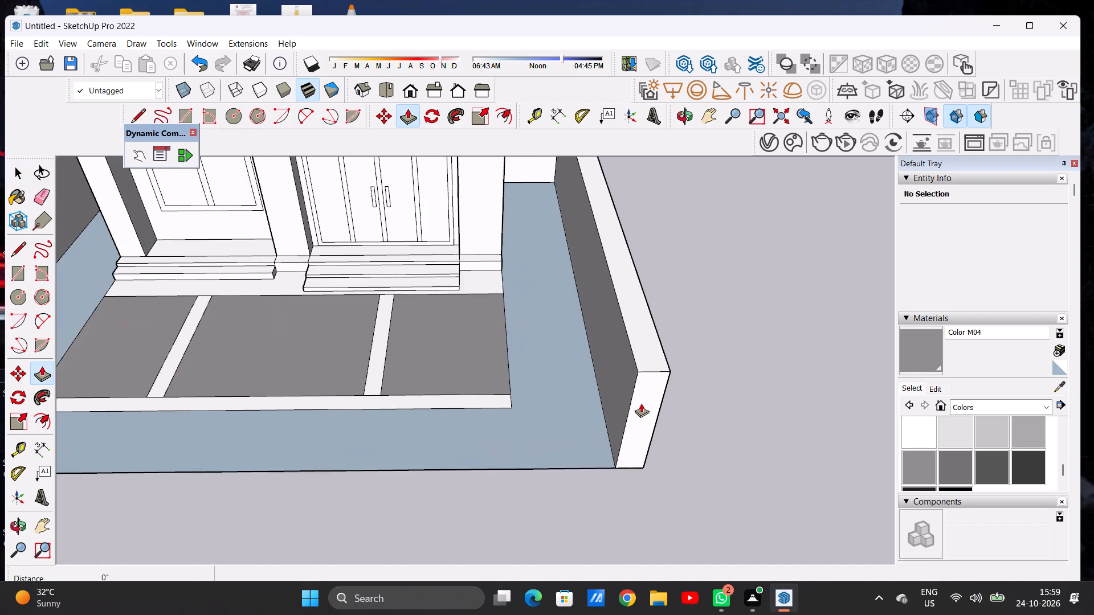
left_click(651, 407)
left_click(638, 348)
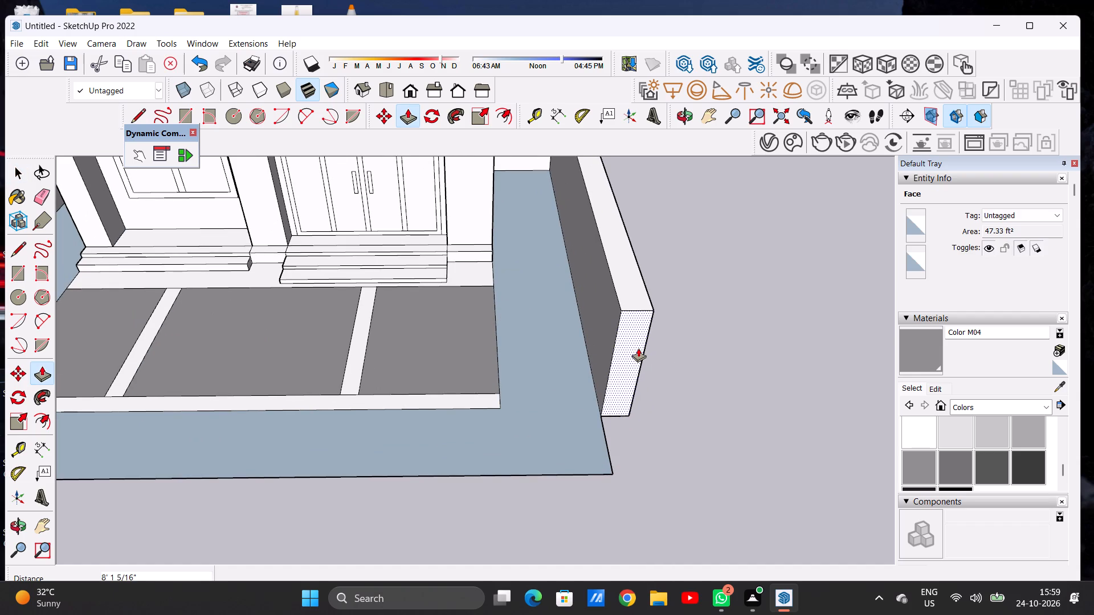
scroll(683, 374, "down", 11)
scroll(650, 371, "up", 5)
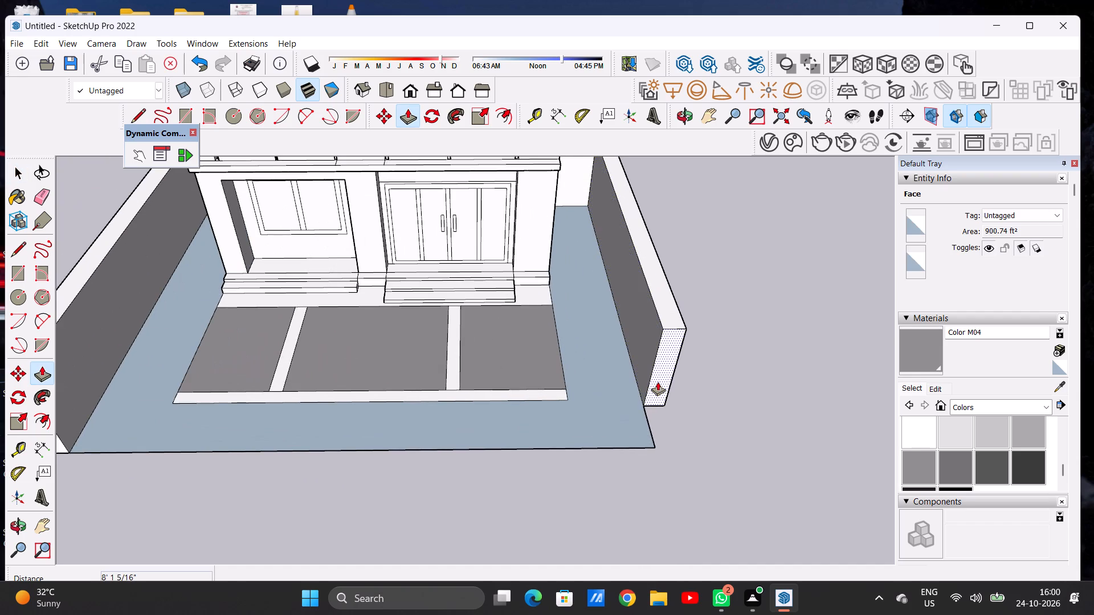
left_click(658, 382)
left_click(660, 395)
Push/Pull the front end of the opposite boundary wall back about 5' 6 9/16", level with the entrance-side wall's end.
scroll(402, 453, "down", 5)
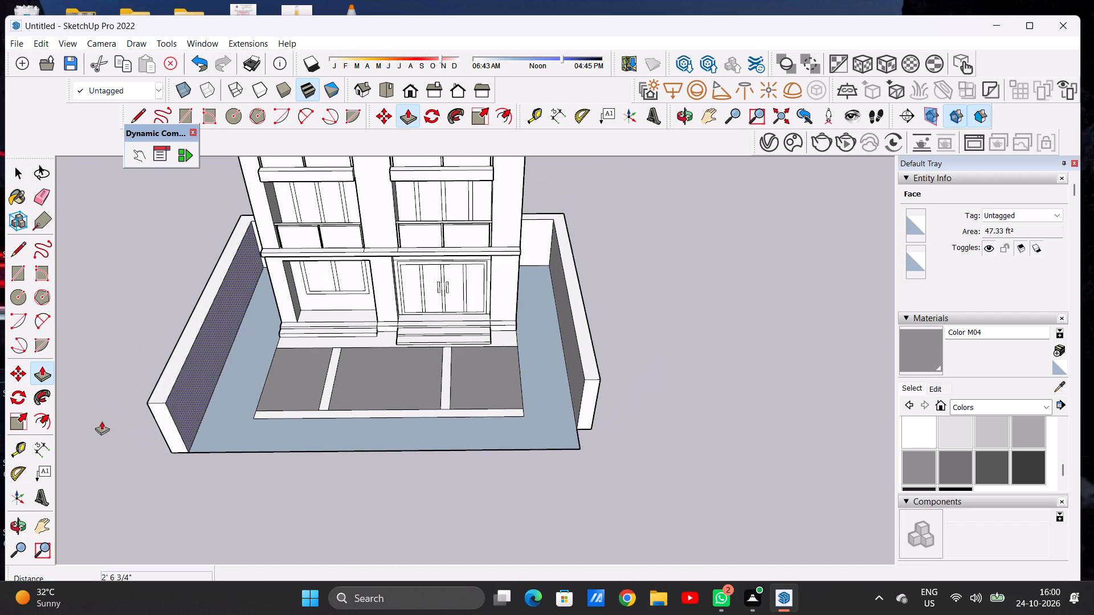
scroll(136, 417, "up", 8)
left_click(199, 434)
scroll(216, 384, "down", 8)
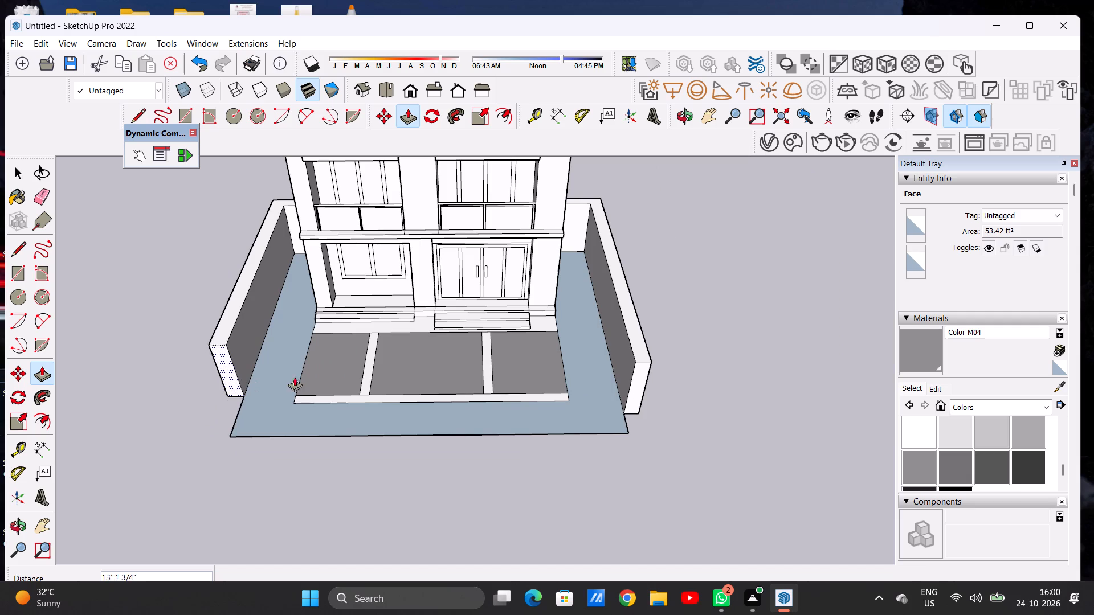
left_click(633, 363)
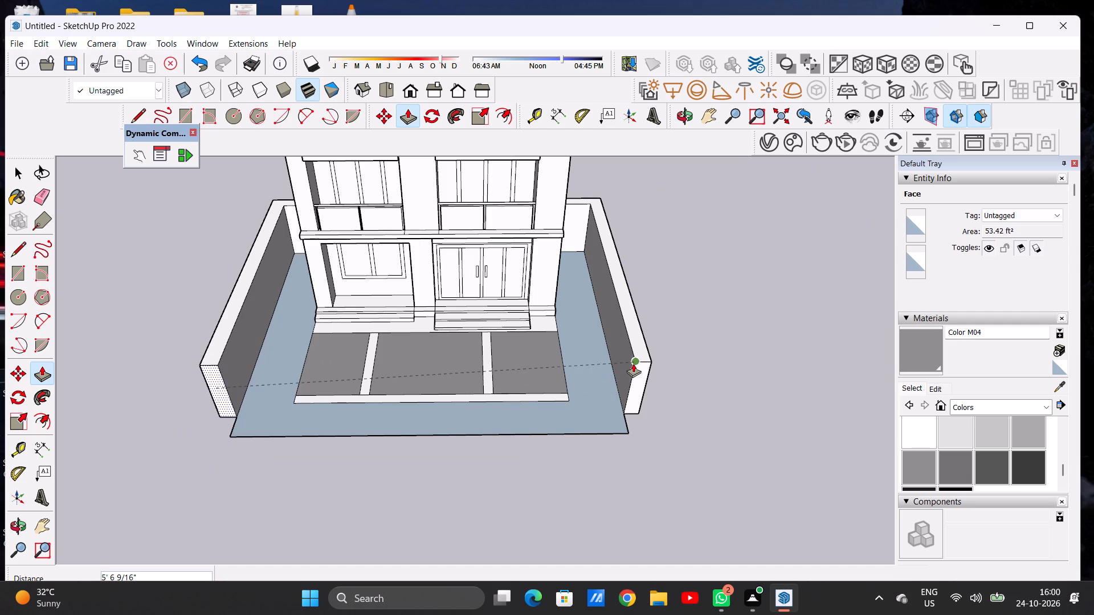
key("space")
Draw a line about 82' 1 1/4" long across the ground between the front inner corners of the two side walls.
key("l")
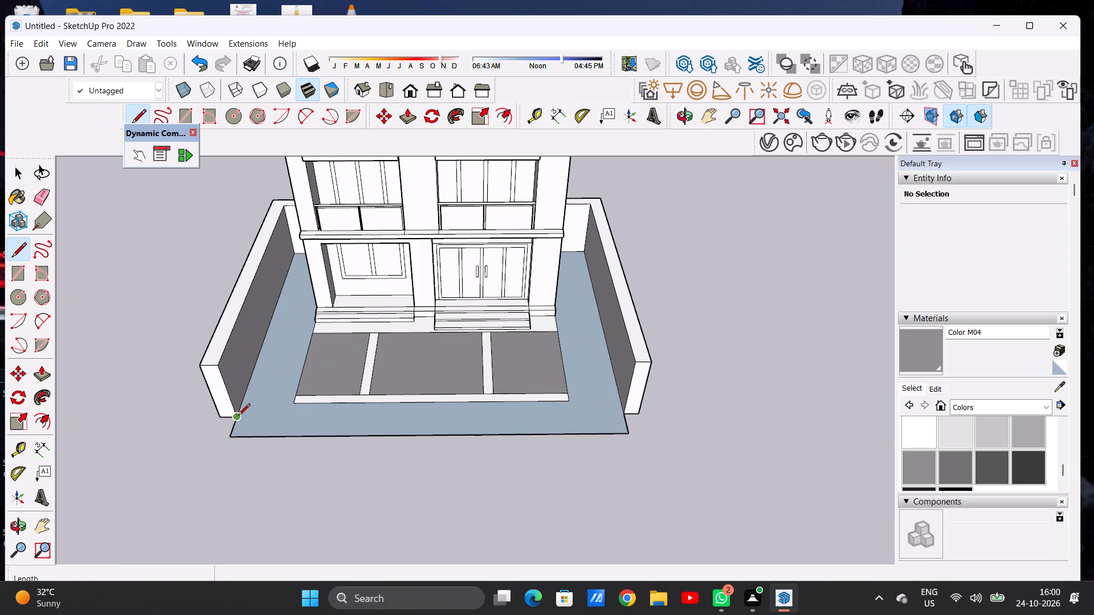
left_click(238, 417)
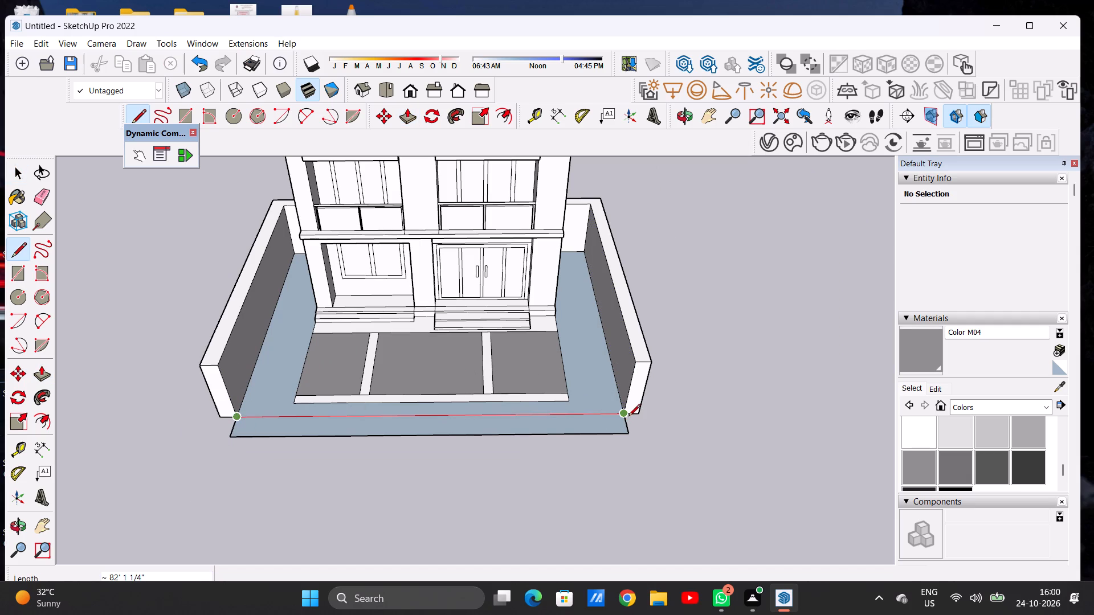
left_click(628, 417)
key("space")
Erase the outer edges of the ground strip projecting beyond the front ends of the boundary walls.
key("e")
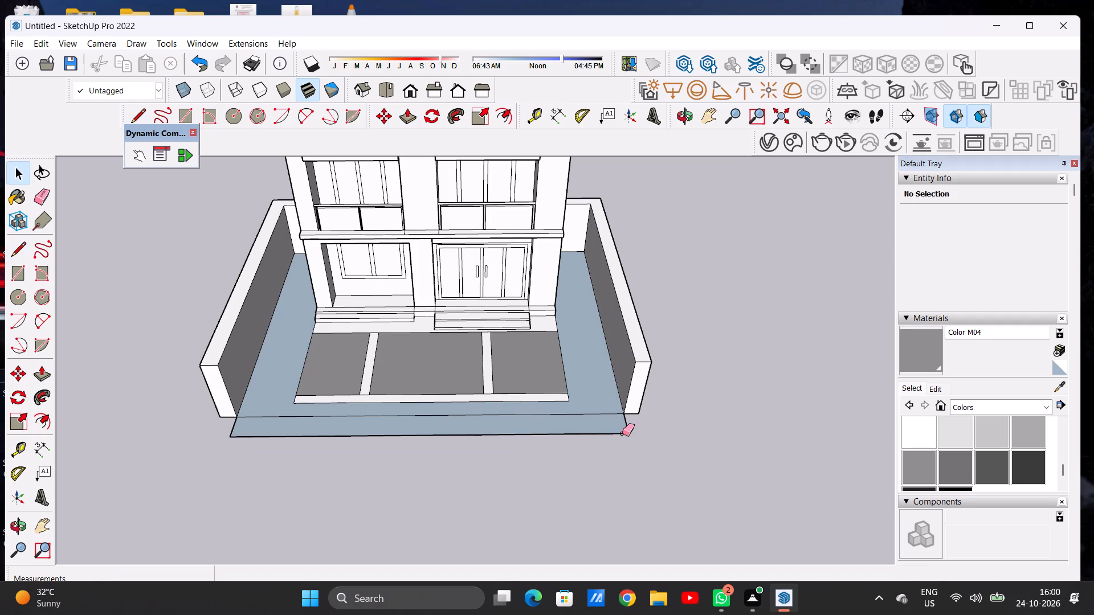
left_click(622, 433)
left_click_drag(630, 429, 611, 429)
scroll(609, 431, "down", 3)
scroll(317, 424, "up", 2)
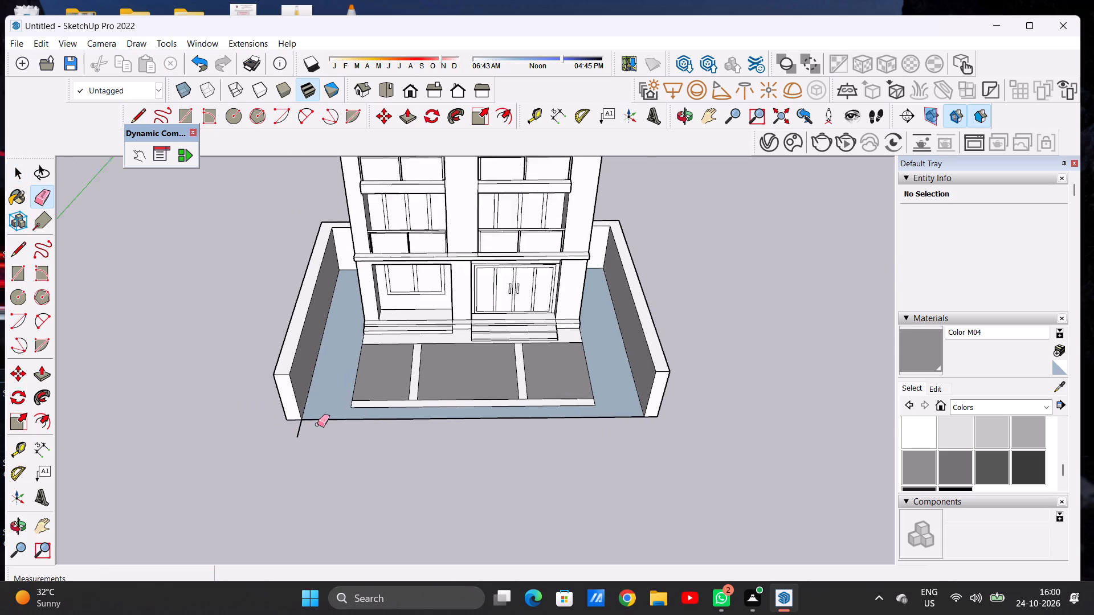
scroll(317, 424, "up", 2)
scroll(317, 424, "down", 1)
scroll(317, 424, "up", 1)
left_click_drag(289, 426, 305, 432)
key("space")
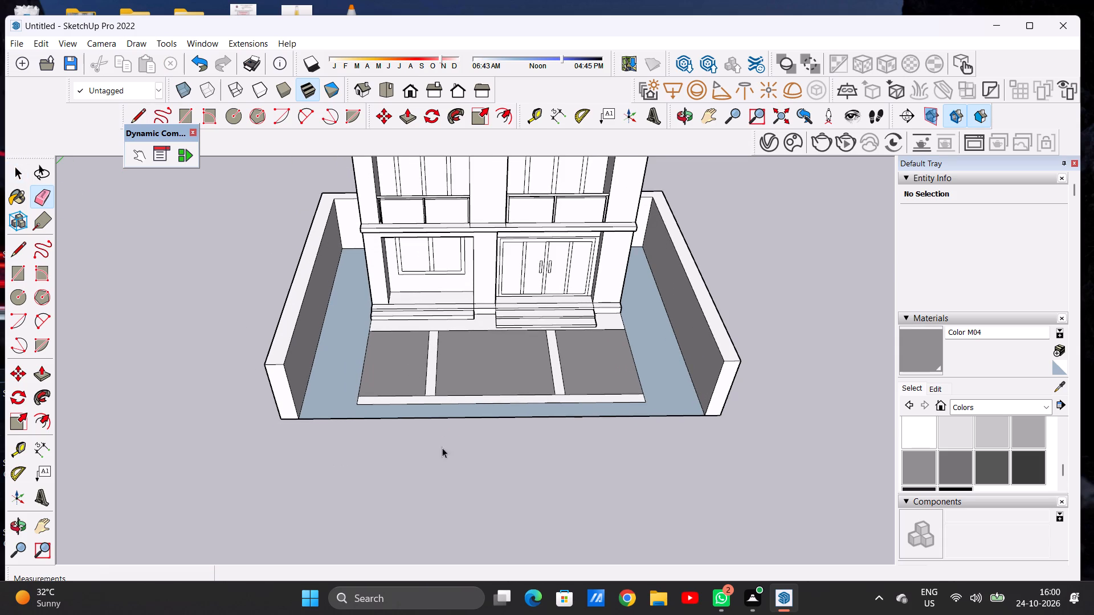
Examine the trimmed ground, the shortened side walls and the whole hotel from the front and above.
middle_click_drag(455, 442, 458, 292)
middle_click_drag(458, 278, 423, 362)
middle_click_drag(423, 362, 456, 388)
middle_click(466, 396)
scroll(466, 396, "up", 1)
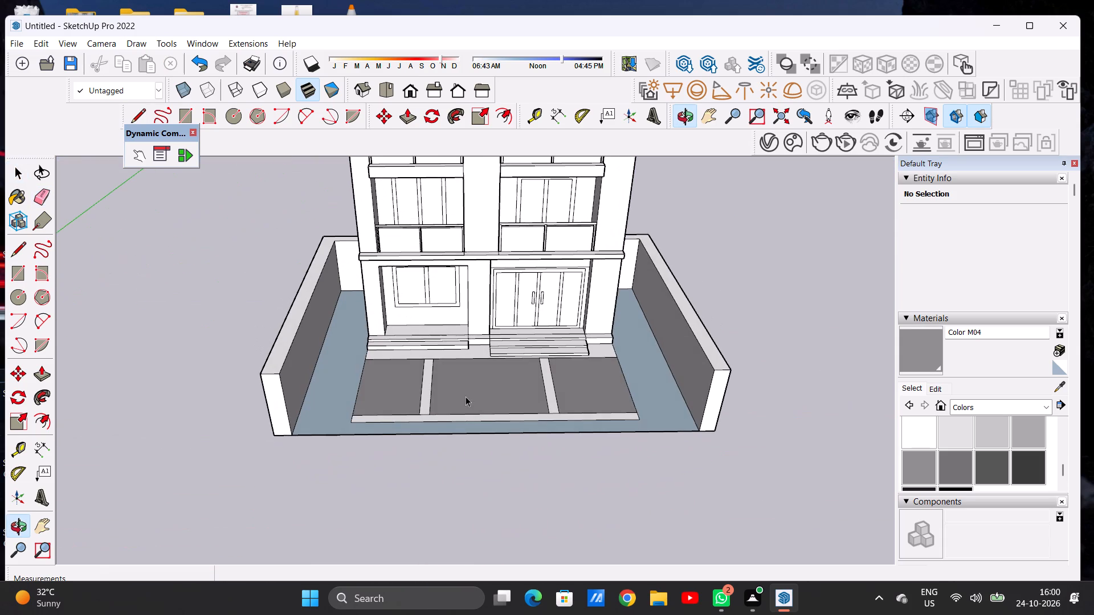
scroll(466, 396, "down", 11)
scroll(476, 389, "up", 5)
scroll(476, 389, "down", 1)
scroll(459, 404, "up", 1)
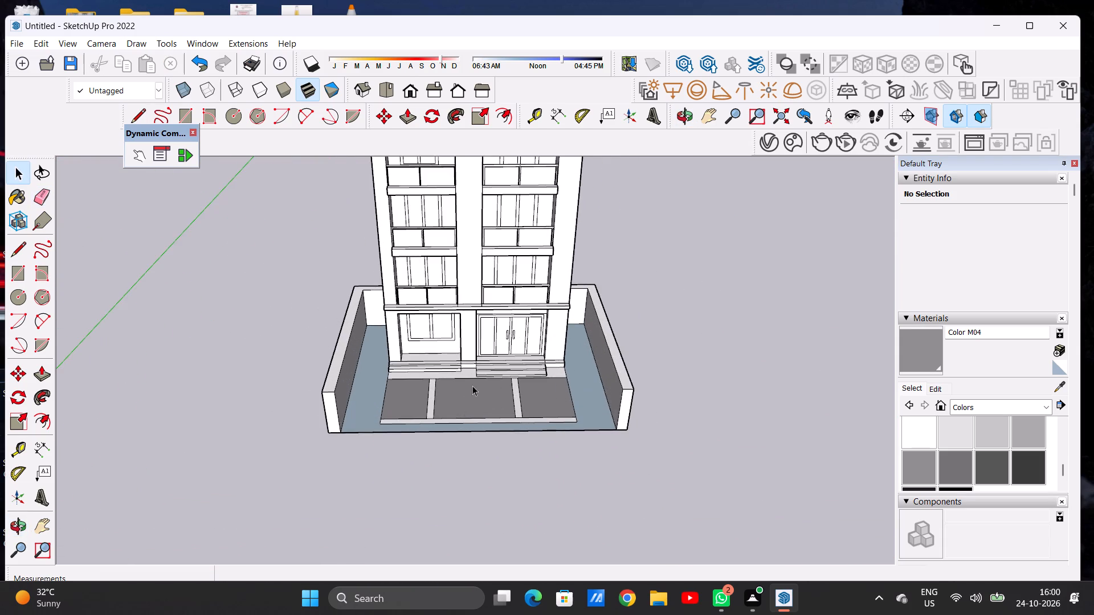
middle_click_drag(491, 387, 446, 459)
scroll(481, 394, "up", 7)
middle_click_drag(427, 370, 464, 418)
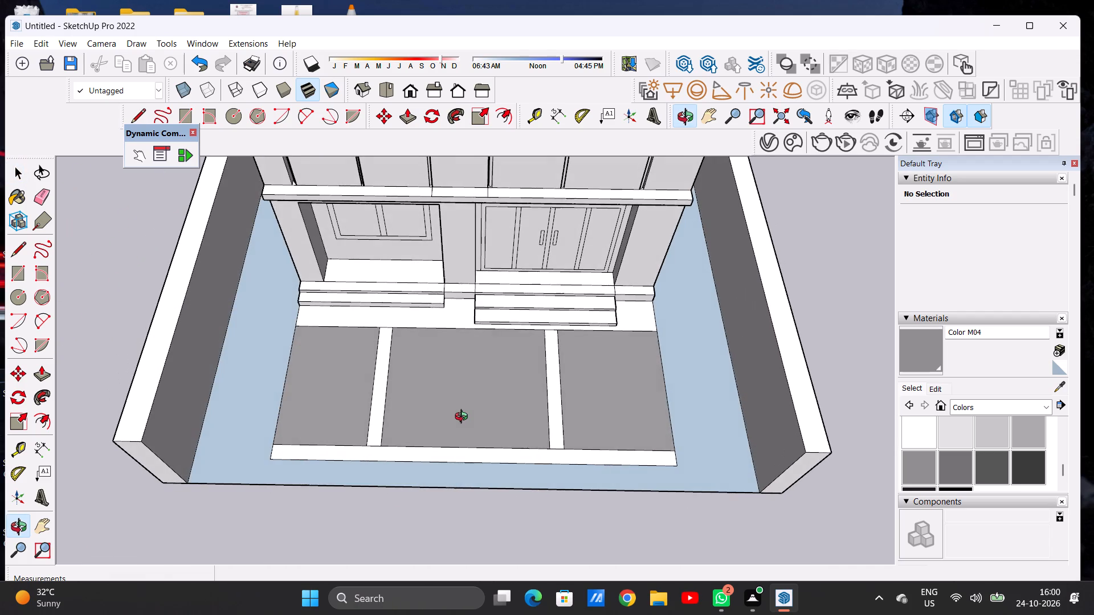
middle_click_drag(464, 418, 463, 419)
scroll(422, 403, "down", 3)
scroll(422, 403, "up", 1)
scroll(422, 403, "down", 18)
middle_click_drag(443, 393, 438, 367)
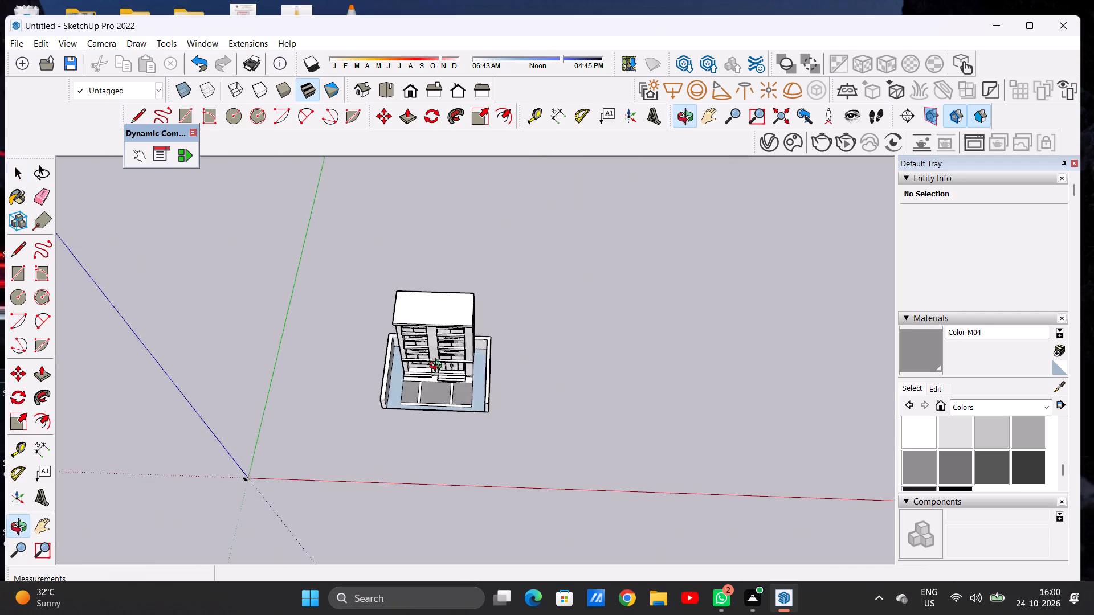
middle_click_drag(438, 367, 452, 273)
scroll(440, 388, "up", 10)
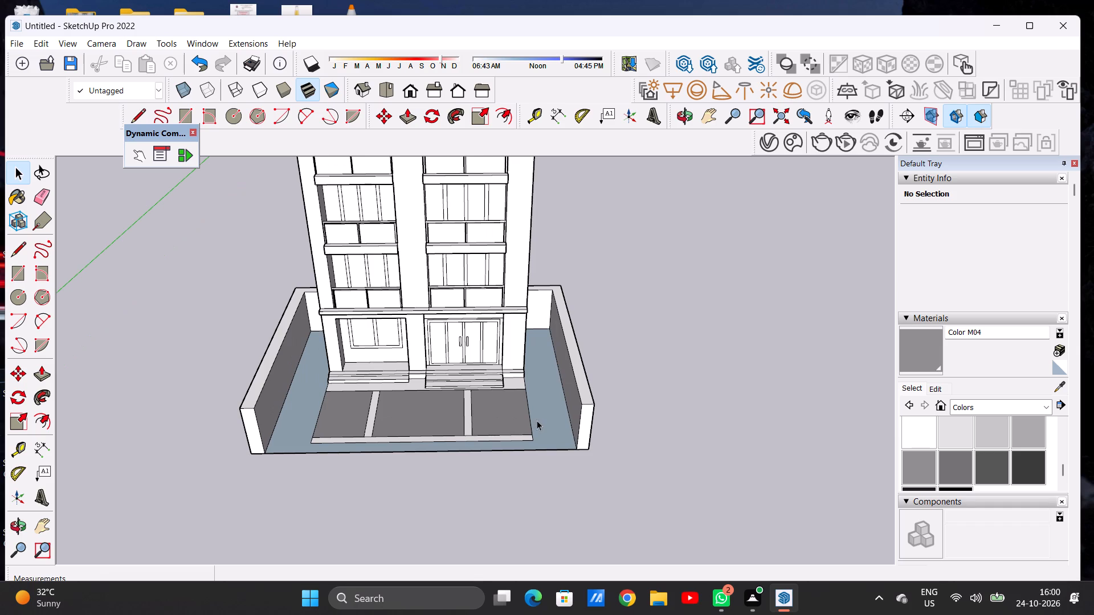
Paint the ground face around the paving and building with the white Color M00 material.
scroll(550, 413, "up", 7)
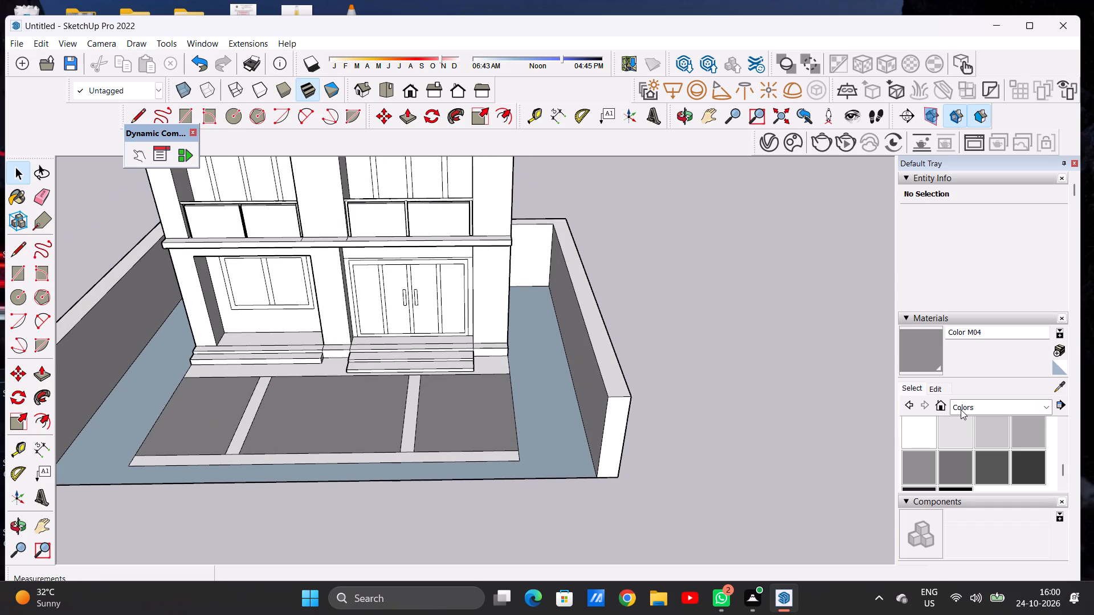
left_click(928, 434)
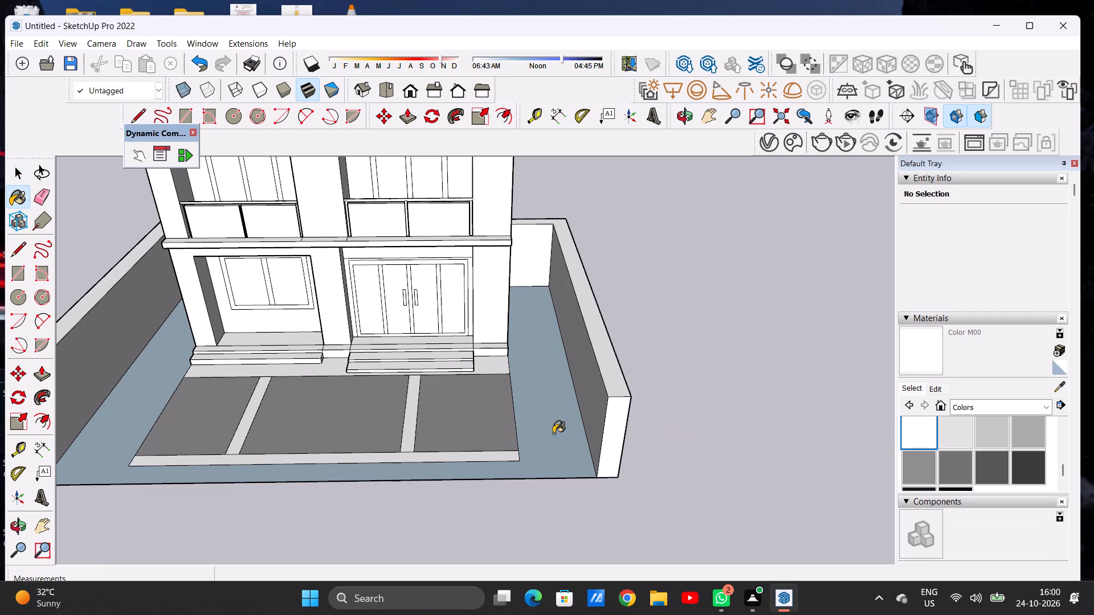
left_click(553, 433)
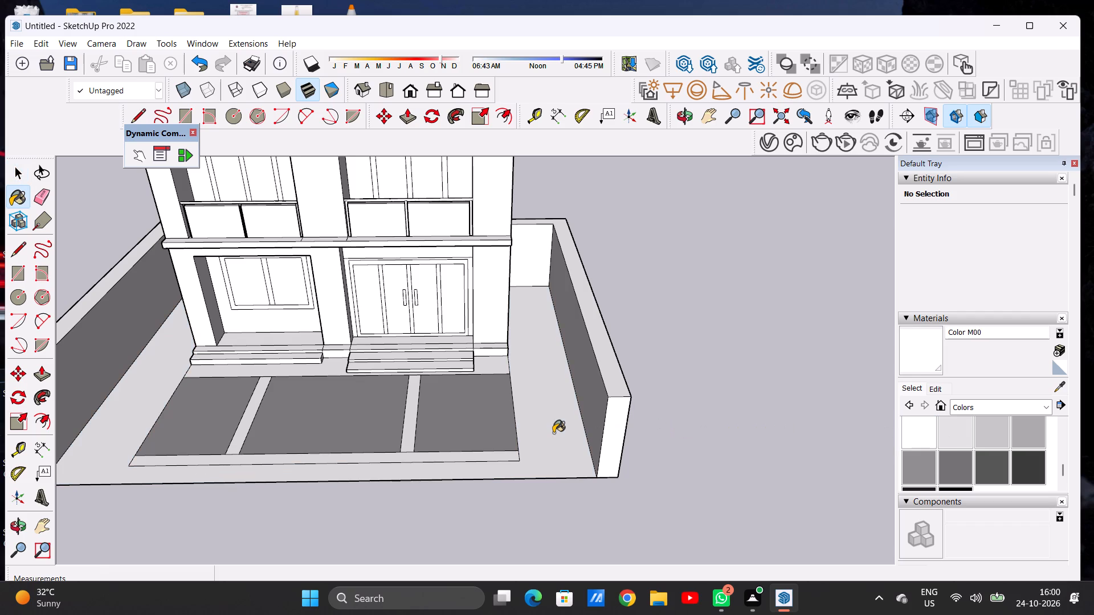
key("space")
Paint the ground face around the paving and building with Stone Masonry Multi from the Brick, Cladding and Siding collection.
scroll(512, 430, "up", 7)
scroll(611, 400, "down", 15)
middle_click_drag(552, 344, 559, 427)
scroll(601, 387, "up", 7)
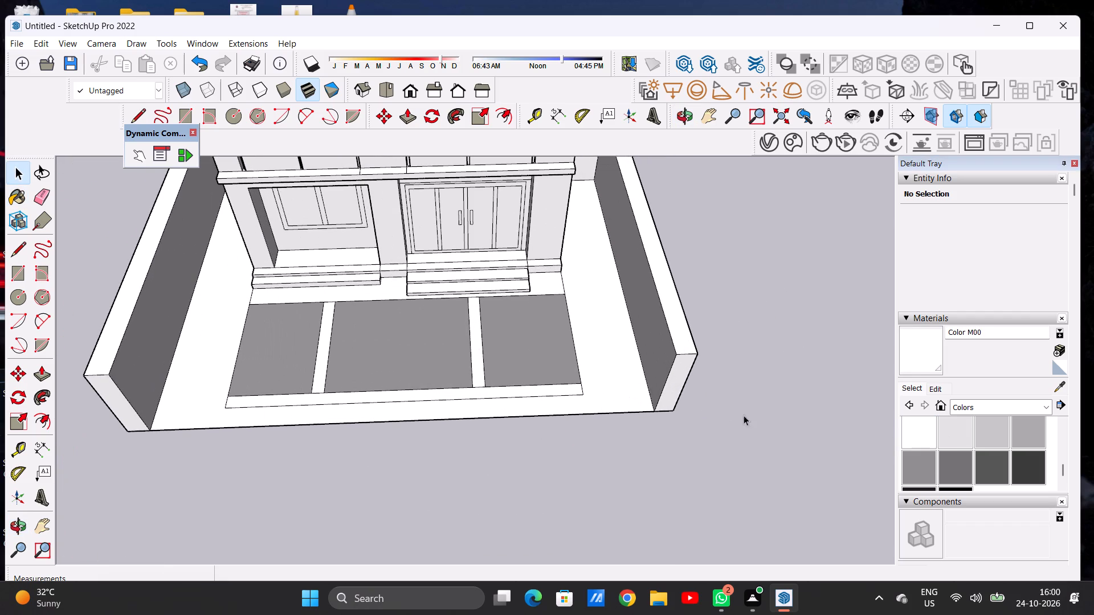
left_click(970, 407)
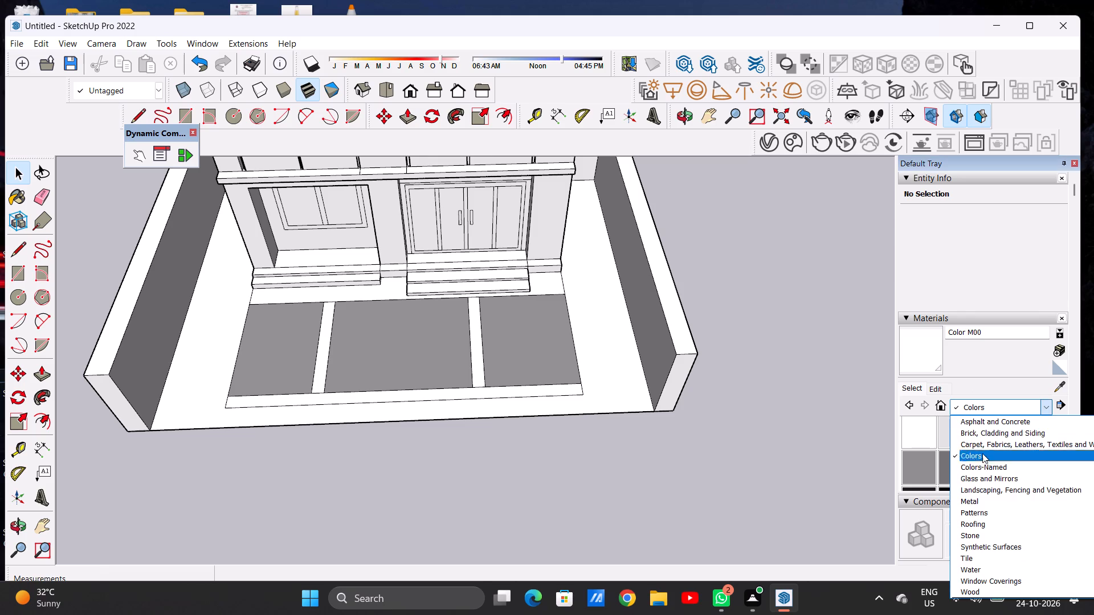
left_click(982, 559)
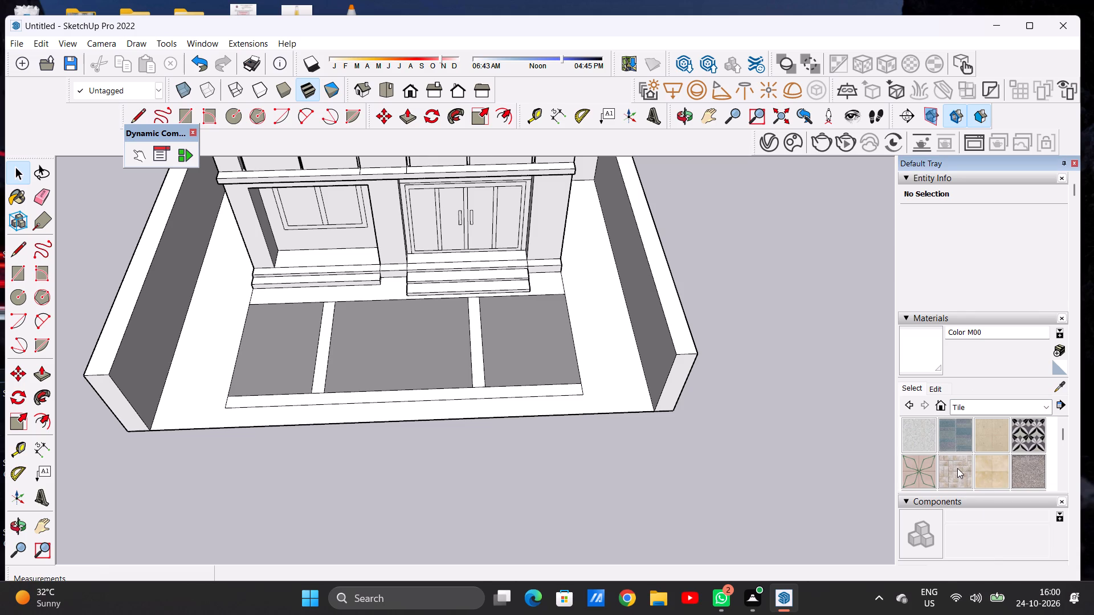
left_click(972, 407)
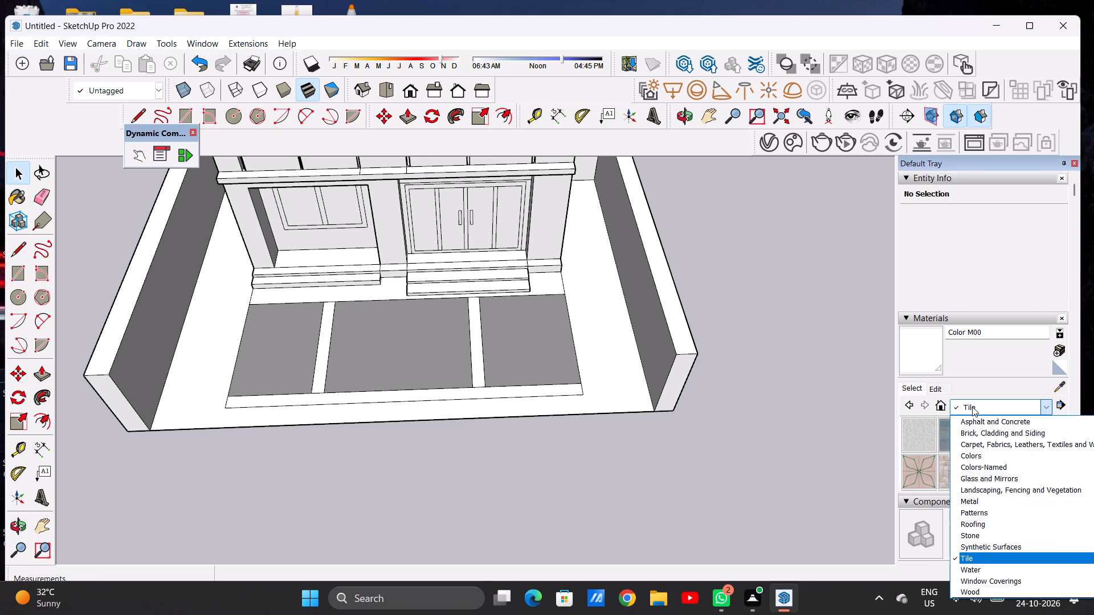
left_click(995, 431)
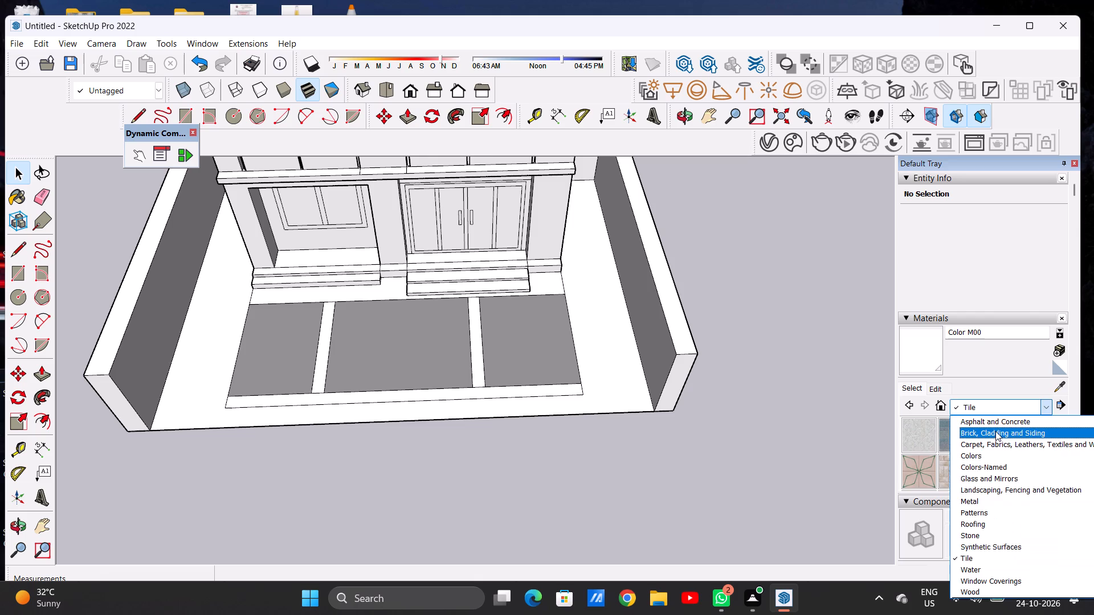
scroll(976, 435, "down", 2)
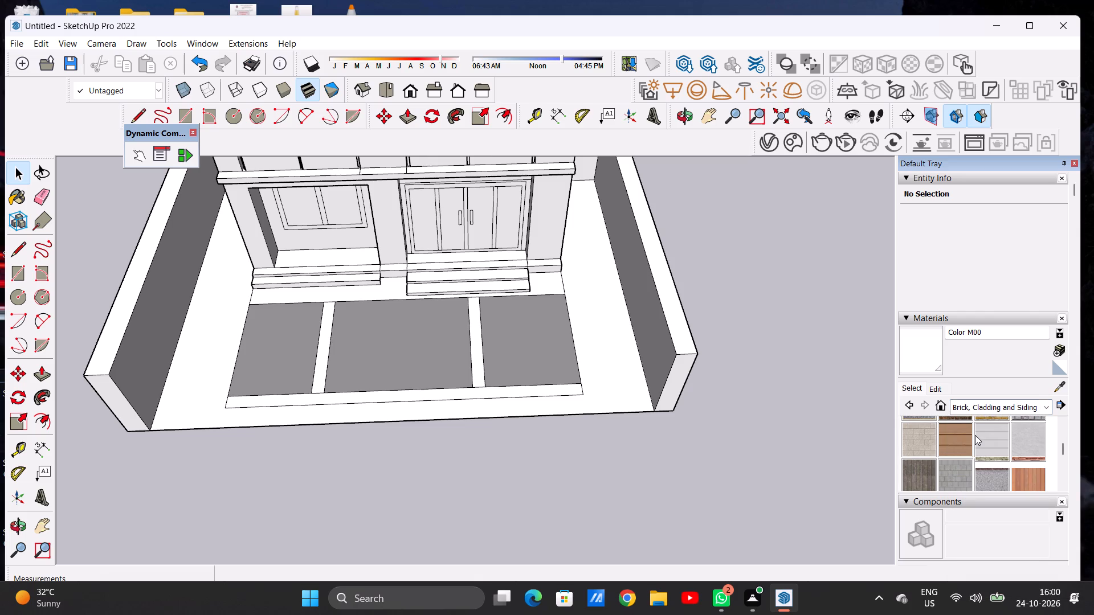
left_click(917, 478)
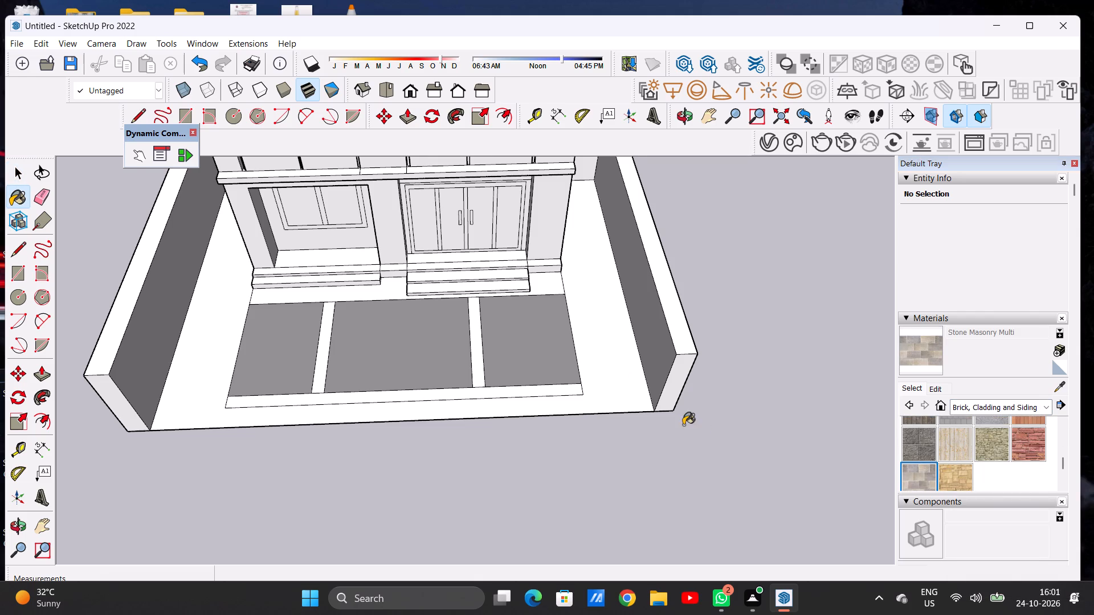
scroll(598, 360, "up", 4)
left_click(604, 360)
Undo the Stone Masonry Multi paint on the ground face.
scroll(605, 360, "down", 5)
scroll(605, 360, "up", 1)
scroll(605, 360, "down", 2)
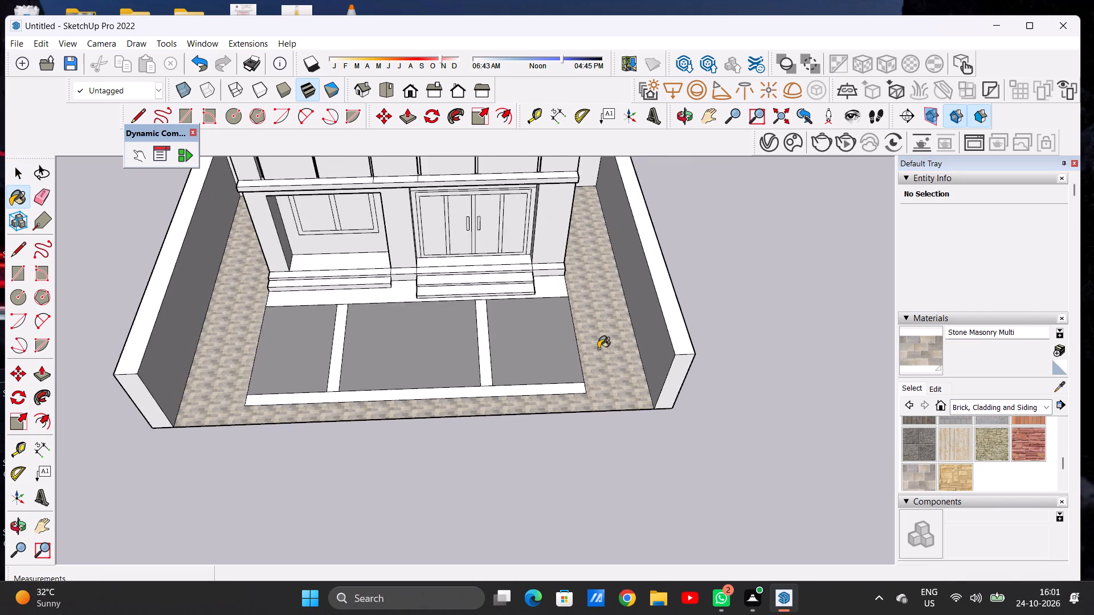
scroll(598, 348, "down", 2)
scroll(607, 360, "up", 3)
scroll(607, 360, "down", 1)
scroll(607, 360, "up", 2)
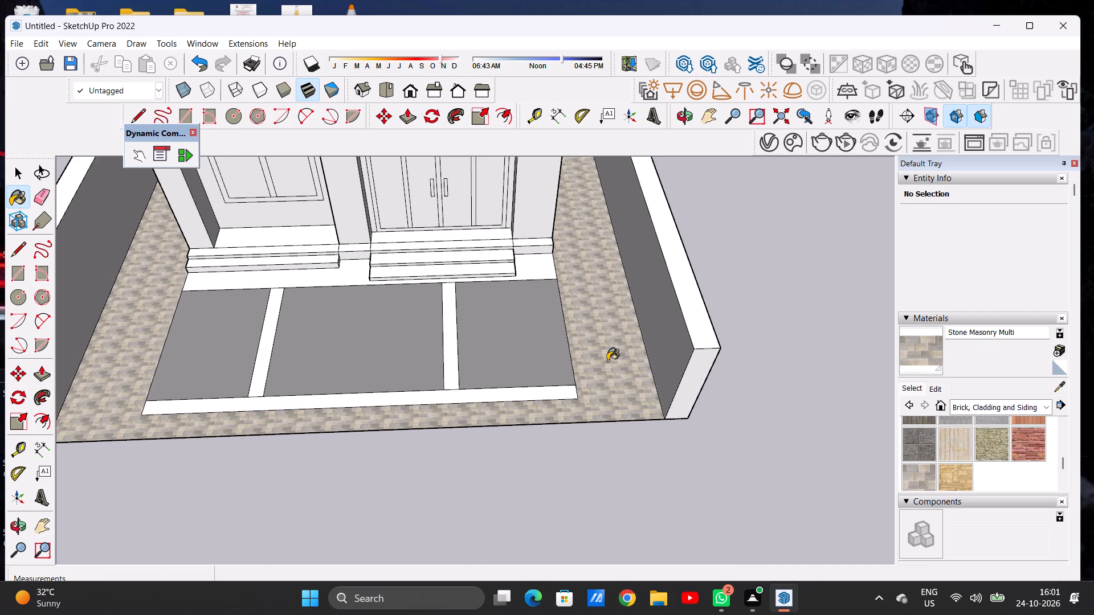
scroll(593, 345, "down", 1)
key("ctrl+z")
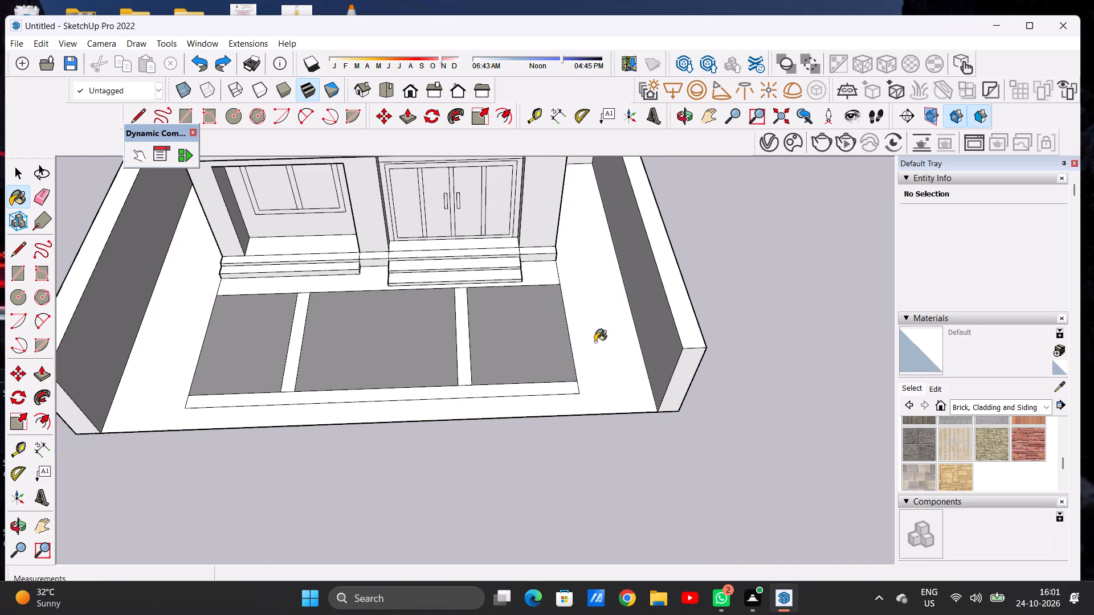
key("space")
Draw two lines extending both side edges of the paving from its front corners to the front edge of the ground.
key("l")
scroll(589, 409, "up", 5)
left_click(570, 387)
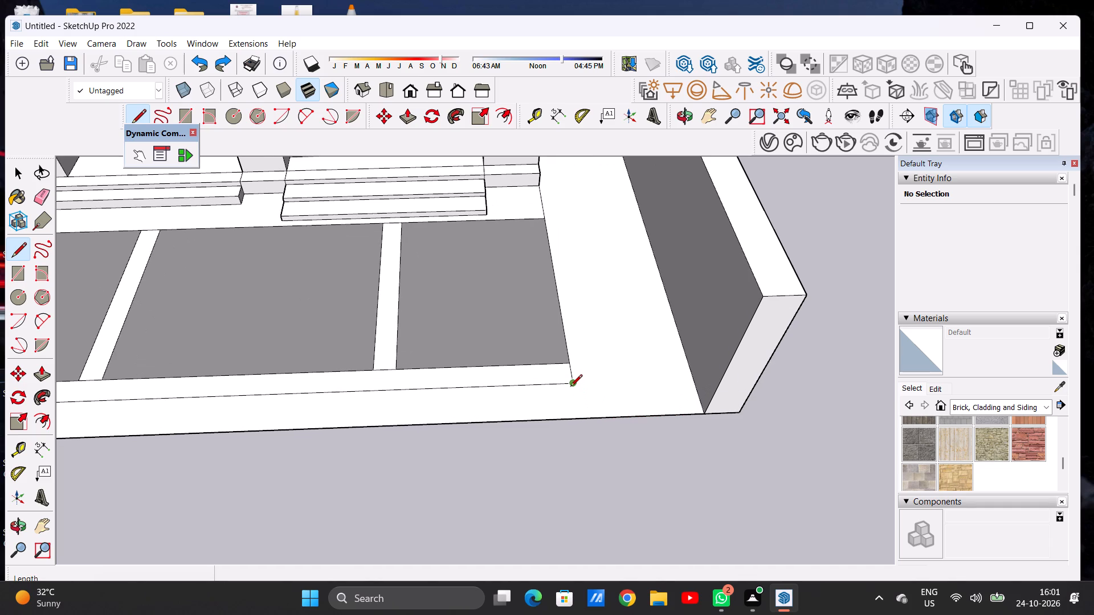
left_click(580, 415)
scroll(595, 392, "down", 5)
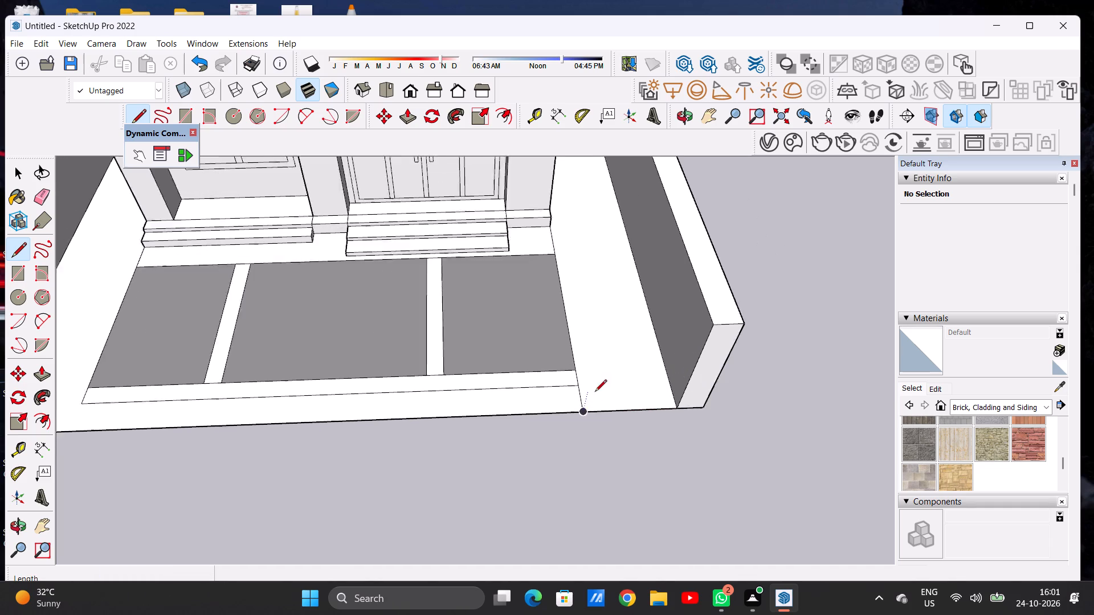
scroll(161, 399, "up", 7)
left_click(185, 400)
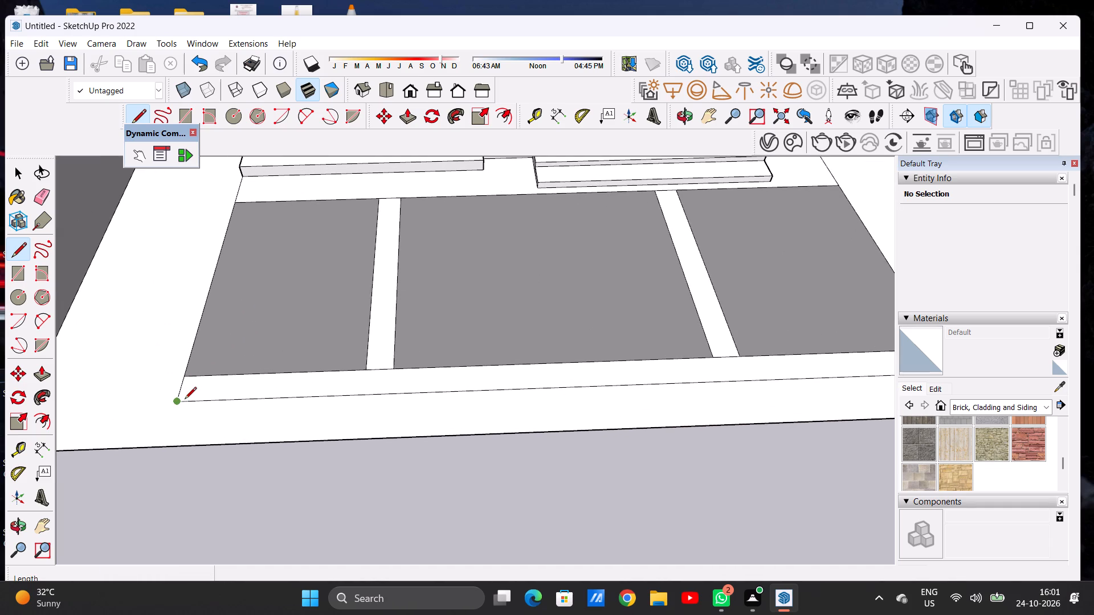
left_click(166, 444)
key("space")
Move the paving's front border edge about 2' 1/4" forward along the extended side lines, toward the ground's front edge.
scroll(281, 350, "down", 7)
scroll(397, 335, "down", 1)
scroll(548, 359, "up", 3)
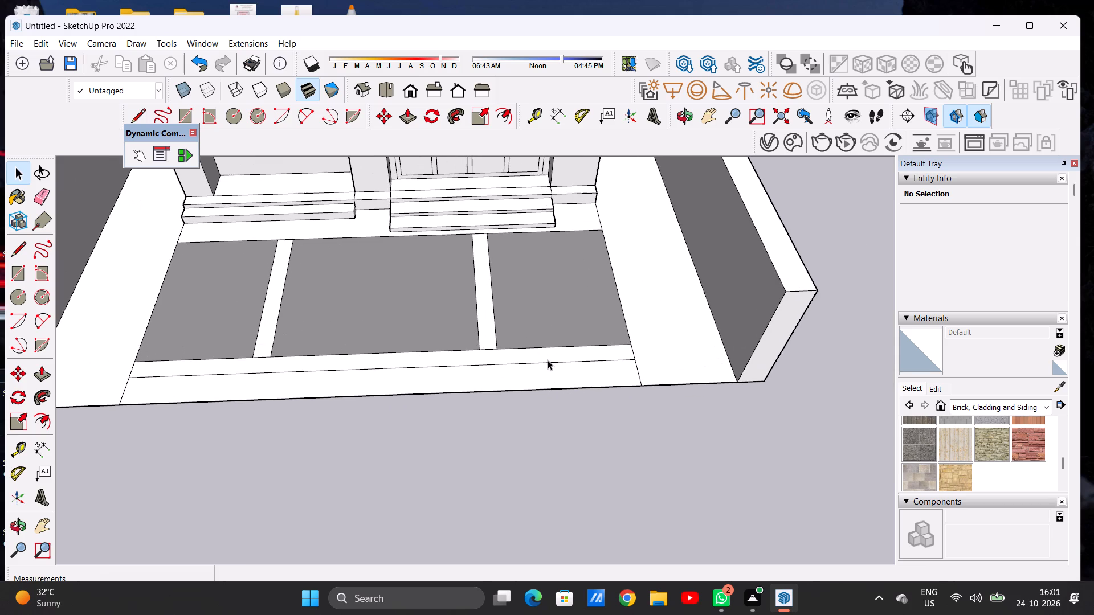
scroll(631, 363, "up", 6)
left_click(622, 356)
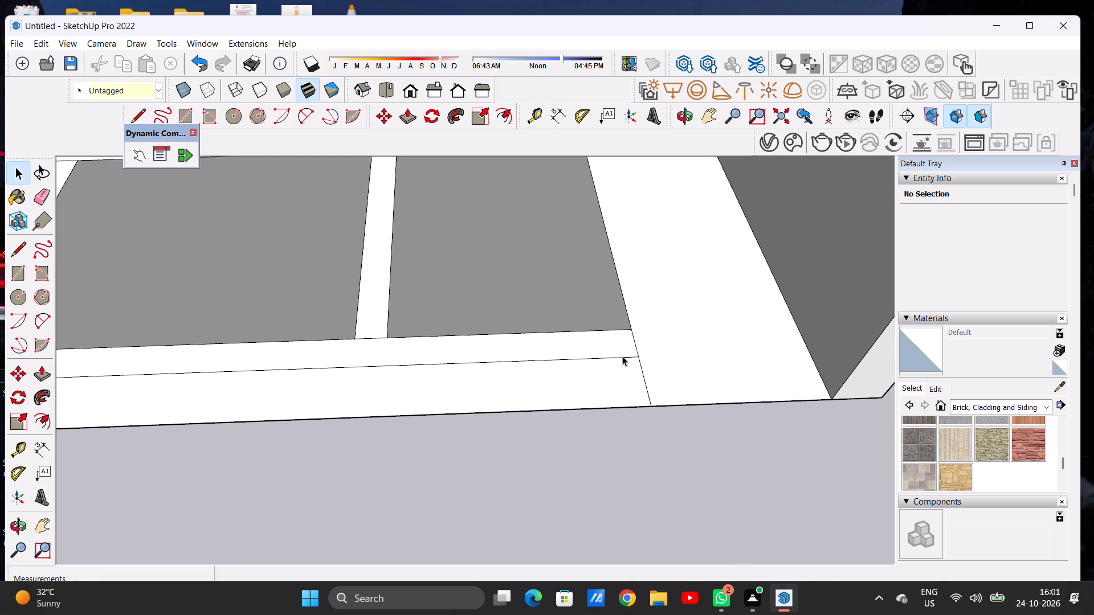
key("m")
left_click(638, 353)
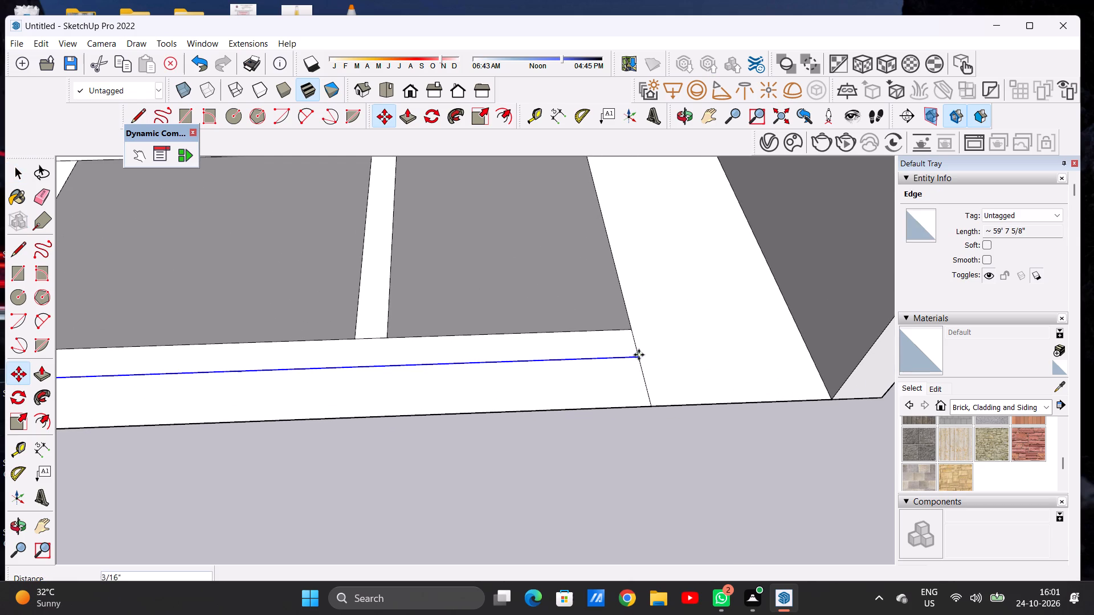
left_click(644, 382)
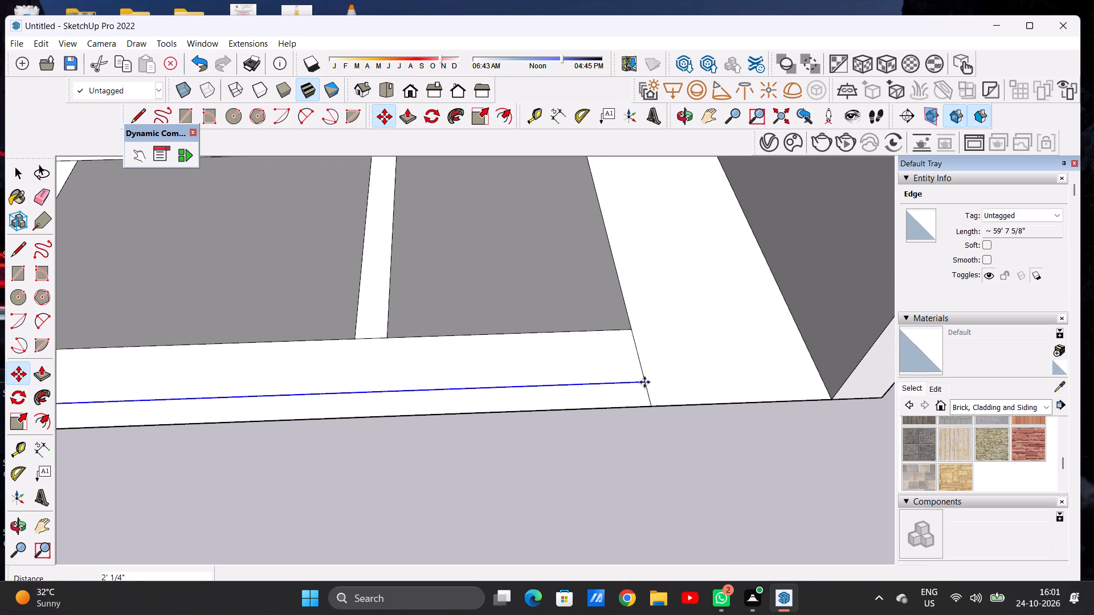
key("space")
scroll(627, 335, "down", 10)
left_click(642, 386)
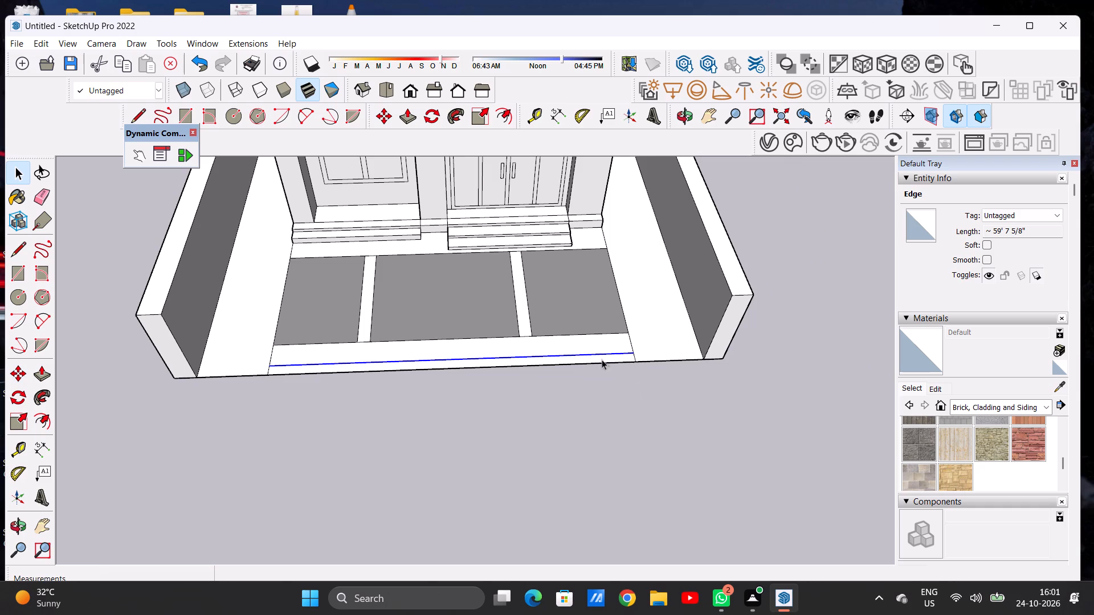
Draw four lines about 4' 4 5/8" long, extending the edges of both white dividing strips across the front border to the moved edge.
scroll(581, 347, "up", 4)
middle_click_drag(399, 339, 387, 384)
scroll(468, 297, "down", 7)
middle_click_drag(432, 305, 361, 338)
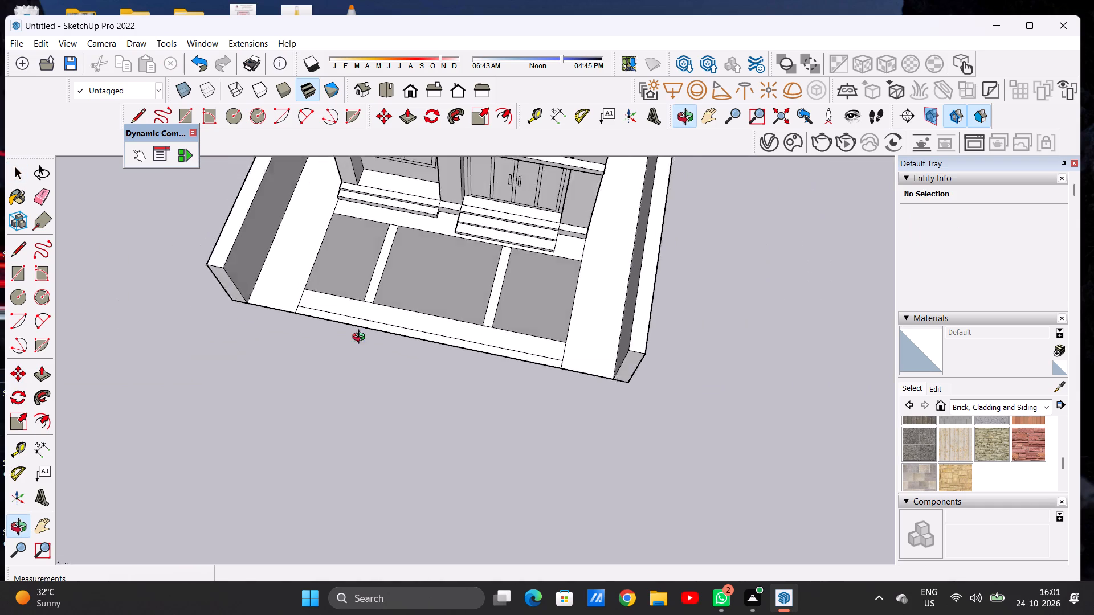
middle_click_drag(361, 338, 359, 352)
scroll(359, 318, "up", 4)
key("l")
scroll(381, 301, "up", 5)
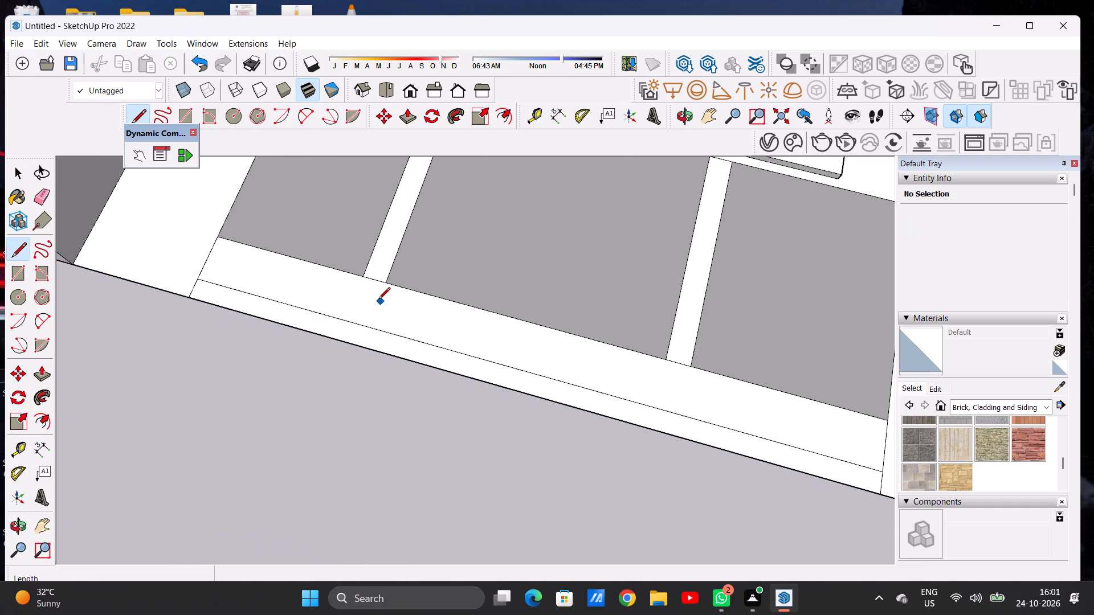
left_click(366, 281)
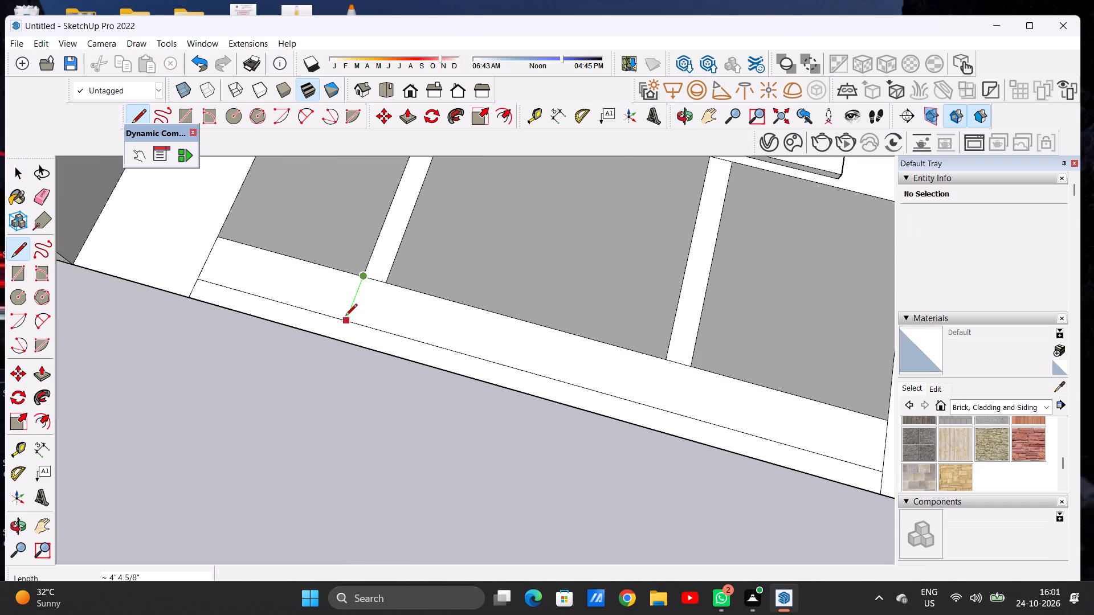
left_click(345, 317)
left_click(385, 286)
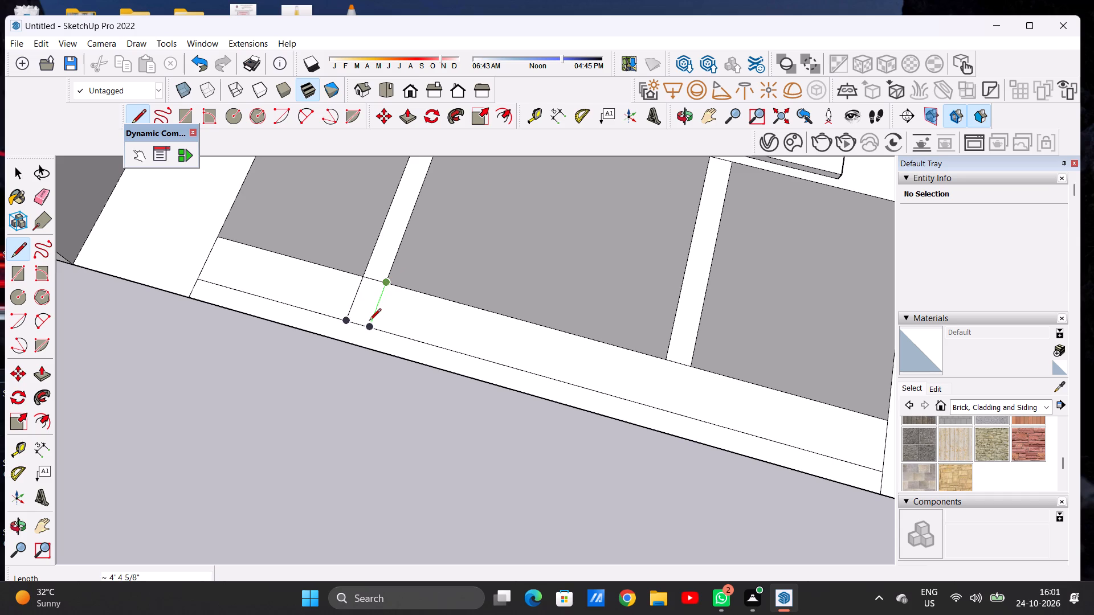
left_click(369, 323)
left_click(668, 358)
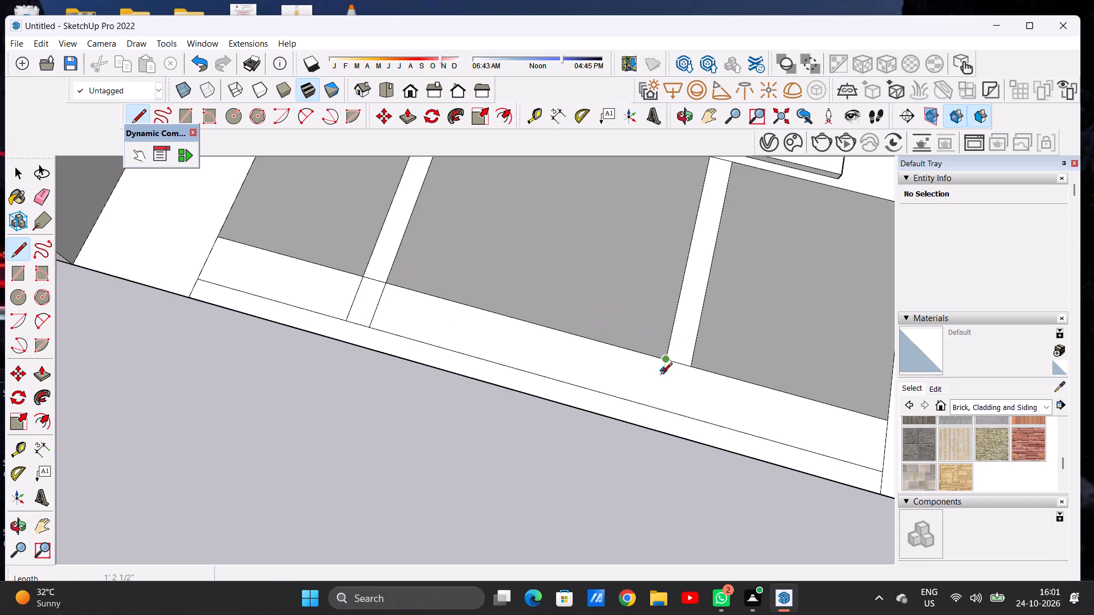
left_click(656, 405)
left_click(691, 365)
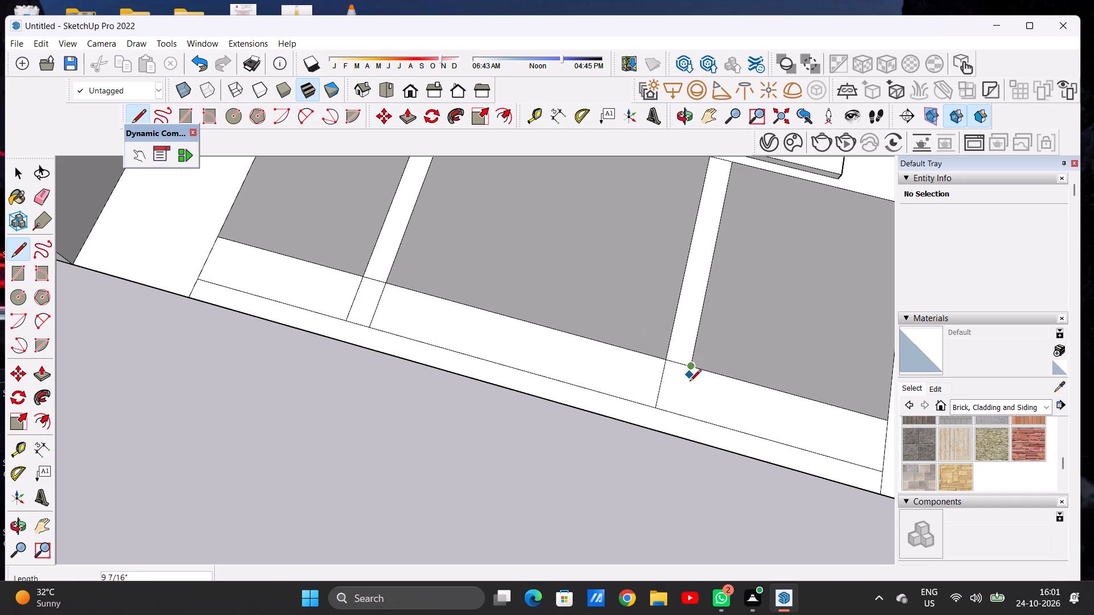
left_click(681, 416)
key("space")
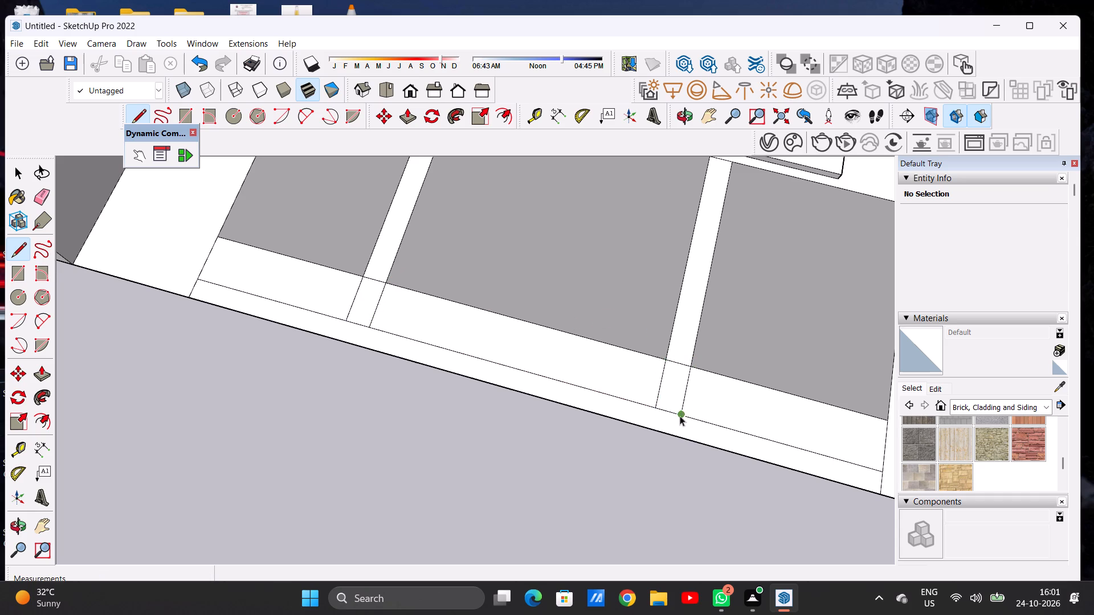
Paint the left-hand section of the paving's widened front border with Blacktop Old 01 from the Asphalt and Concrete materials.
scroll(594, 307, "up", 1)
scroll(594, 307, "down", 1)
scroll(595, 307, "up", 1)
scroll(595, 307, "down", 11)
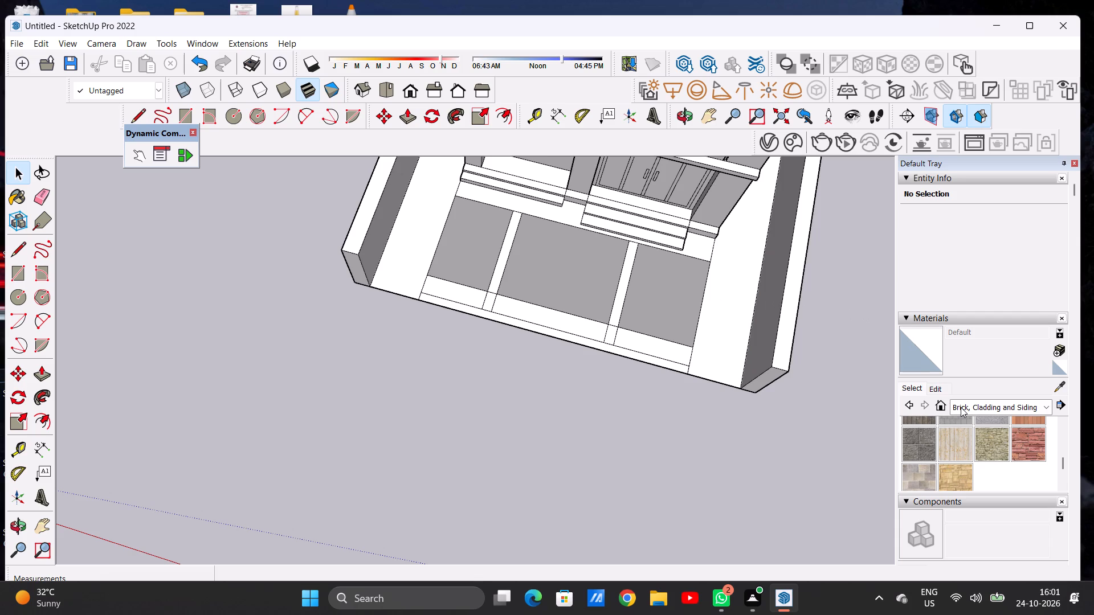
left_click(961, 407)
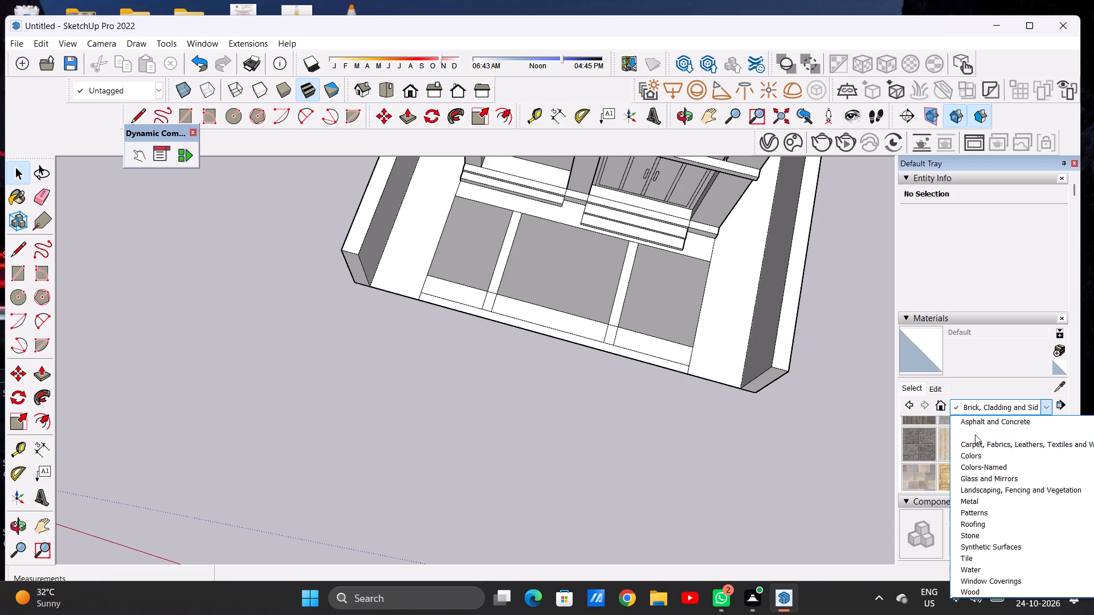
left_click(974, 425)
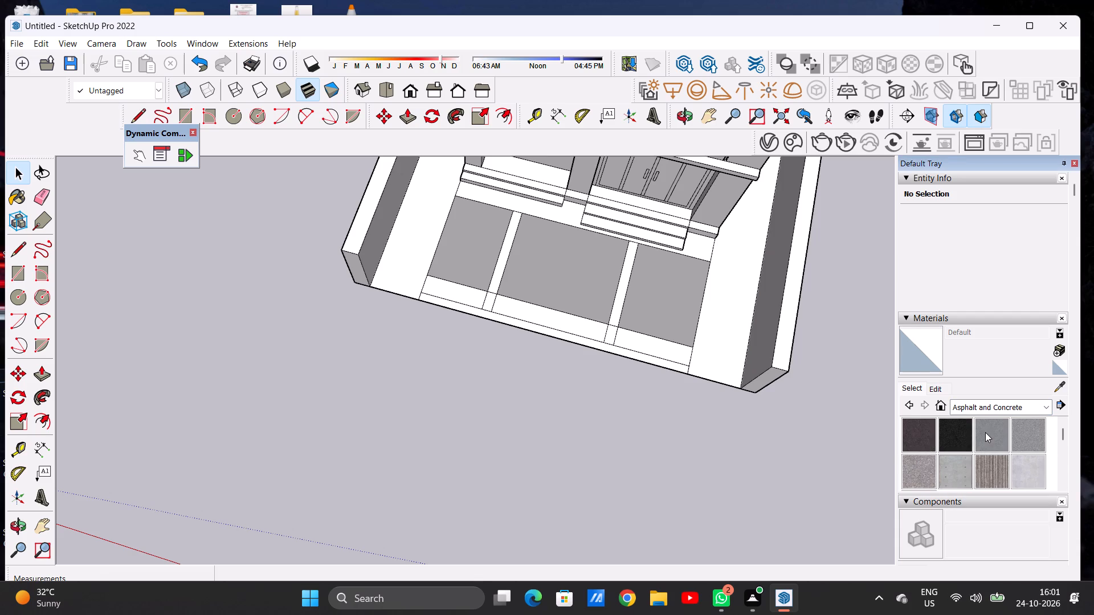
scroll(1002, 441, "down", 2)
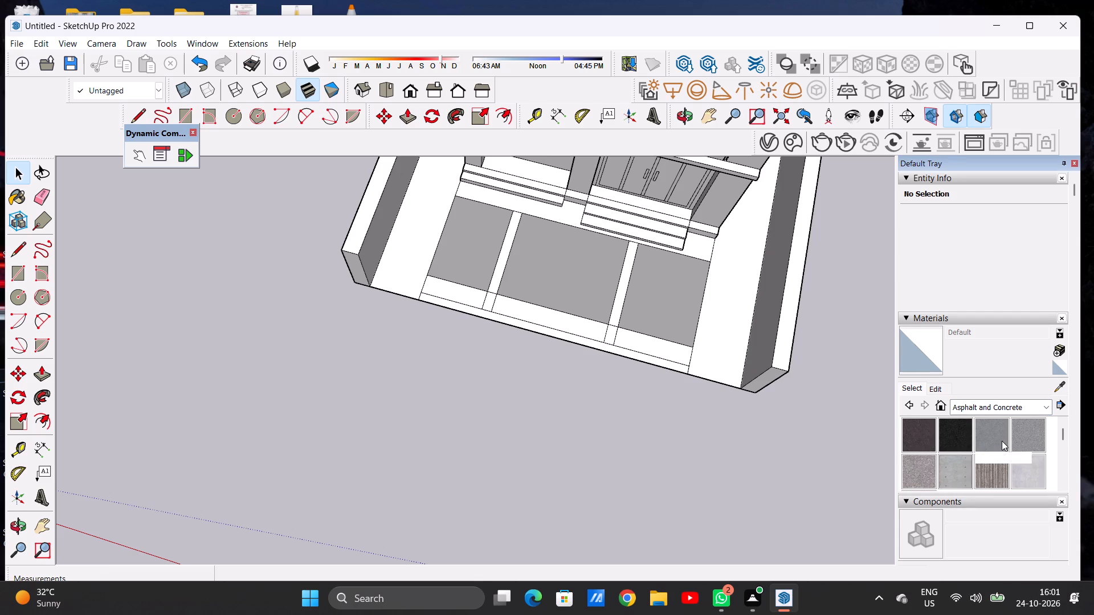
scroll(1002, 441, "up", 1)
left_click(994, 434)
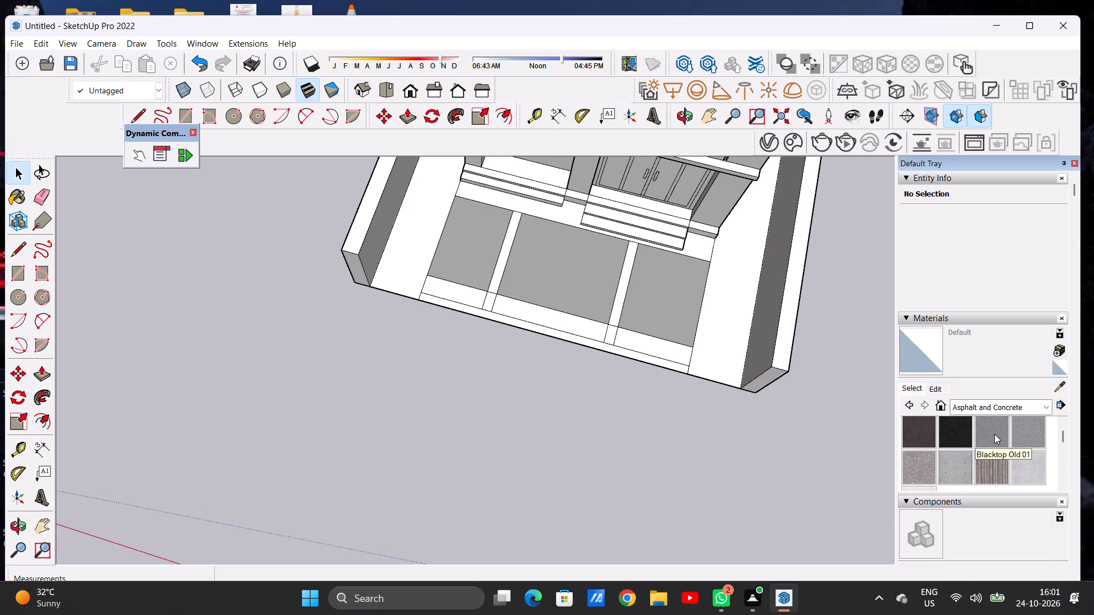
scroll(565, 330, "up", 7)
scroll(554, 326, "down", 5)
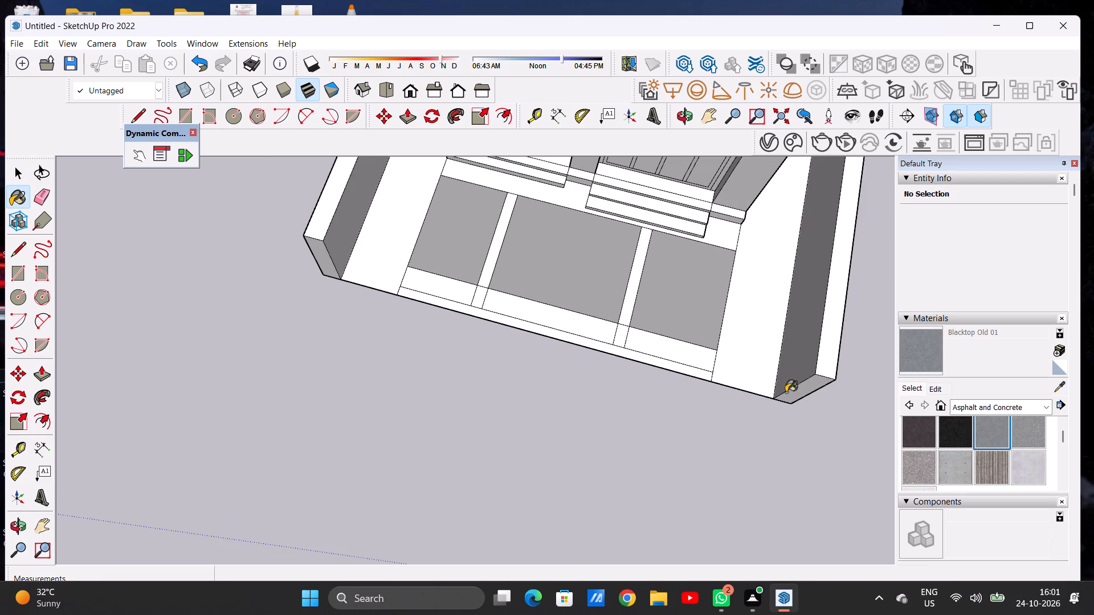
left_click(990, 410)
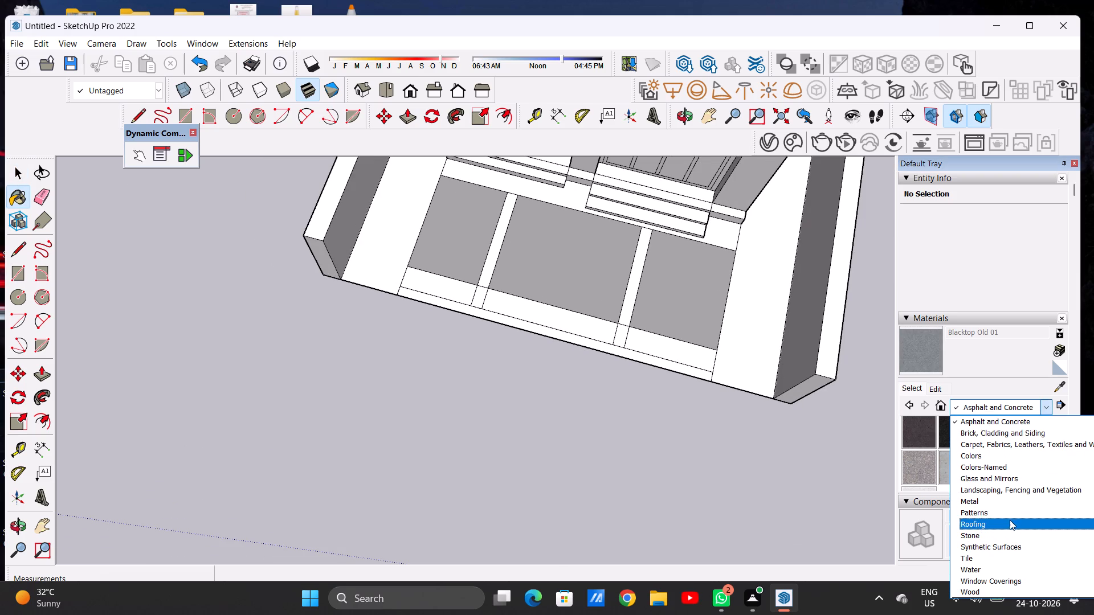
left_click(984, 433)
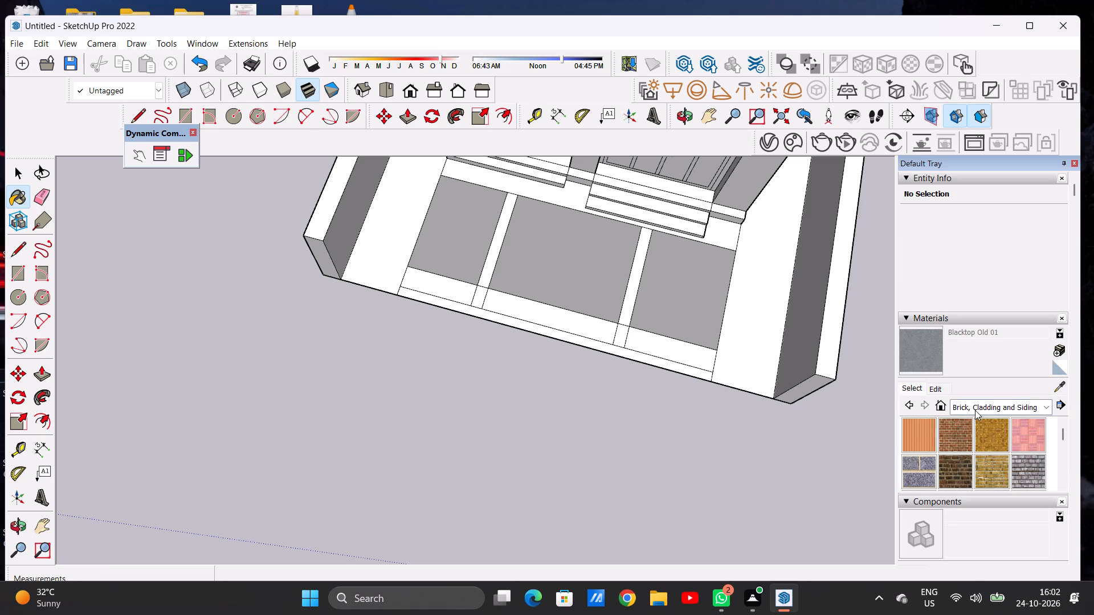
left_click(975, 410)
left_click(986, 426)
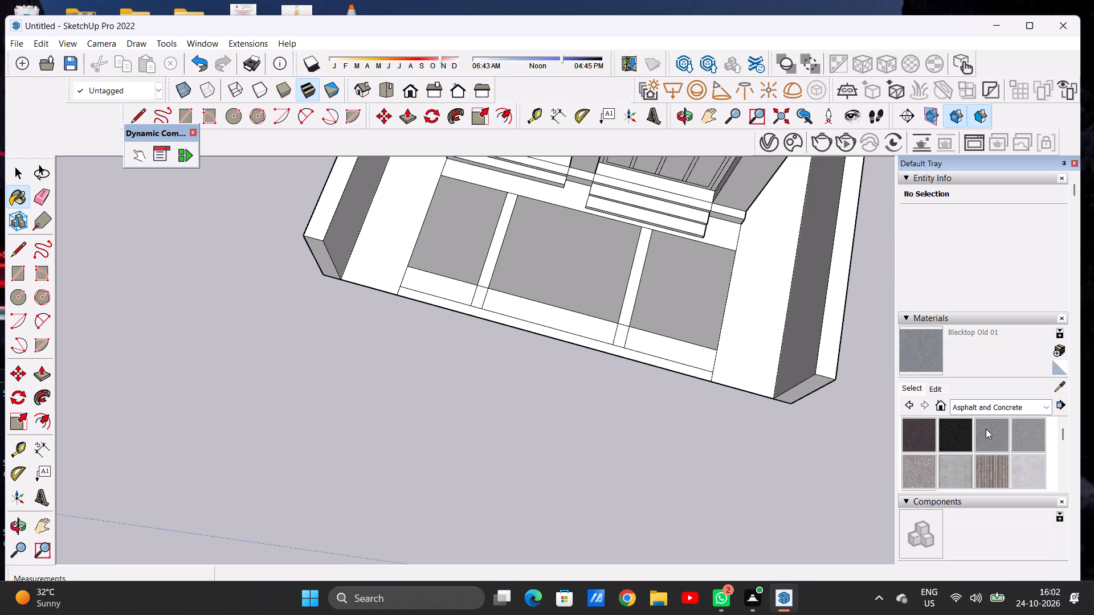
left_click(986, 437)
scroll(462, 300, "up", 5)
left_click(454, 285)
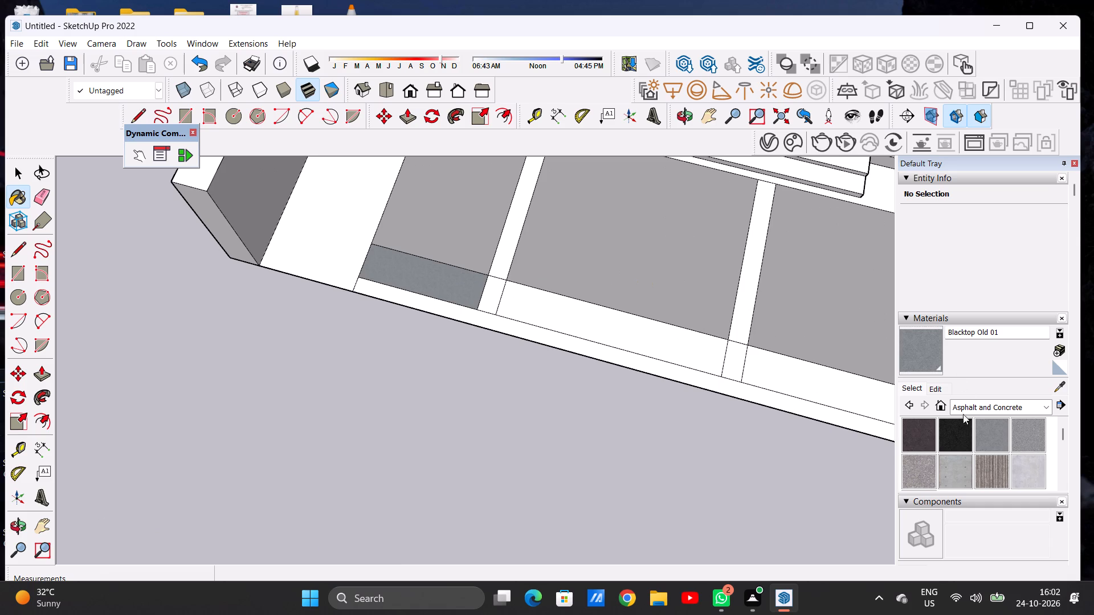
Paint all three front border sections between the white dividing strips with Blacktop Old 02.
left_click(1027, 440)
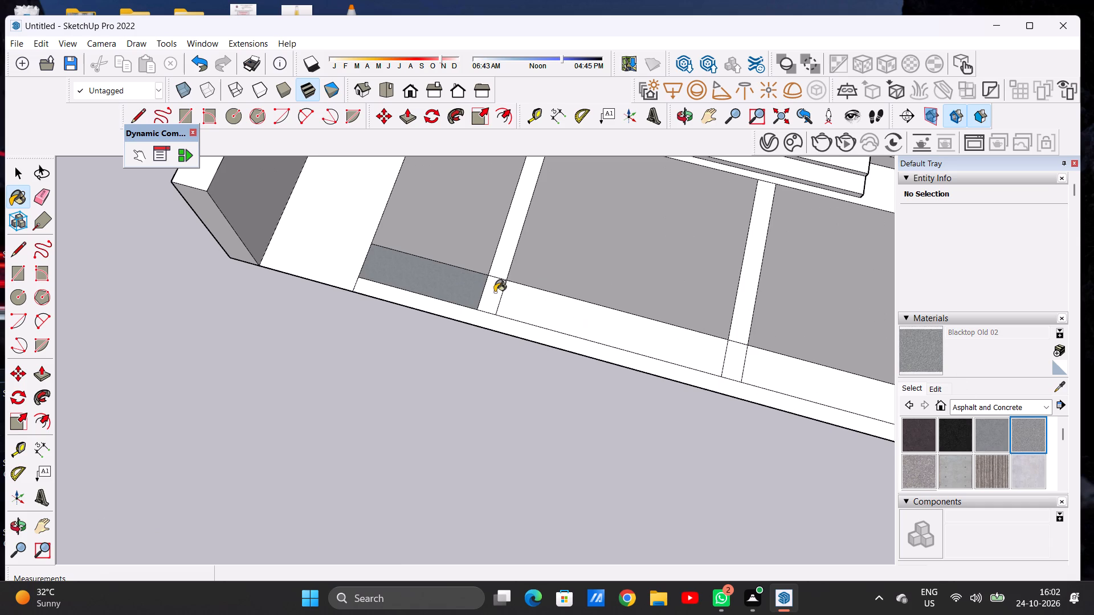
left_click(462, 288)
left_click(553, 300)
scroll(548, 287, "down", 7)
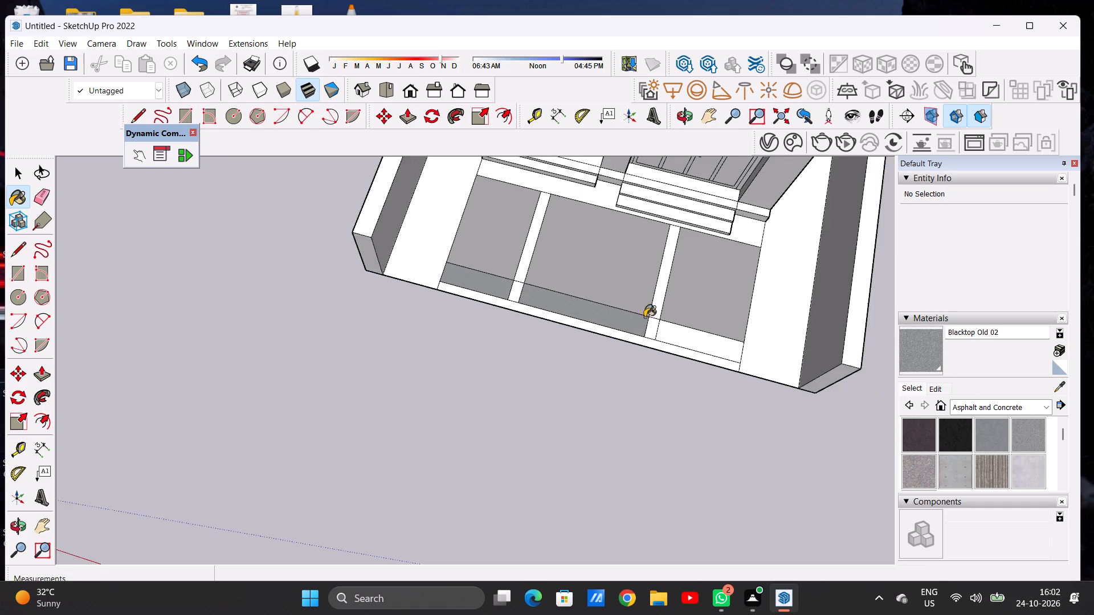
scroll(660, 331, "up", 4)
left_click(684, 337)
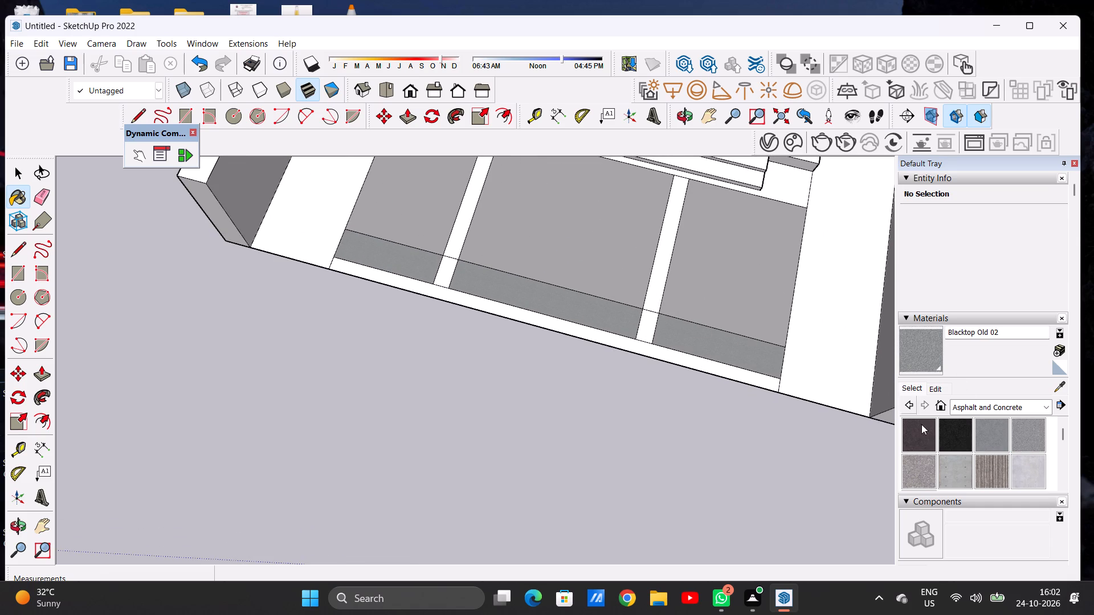
Paint the three front border sections with Color M04 from the Colors materials, matching the adjoining grey panels.
scroll(965, 455, "down", 1)
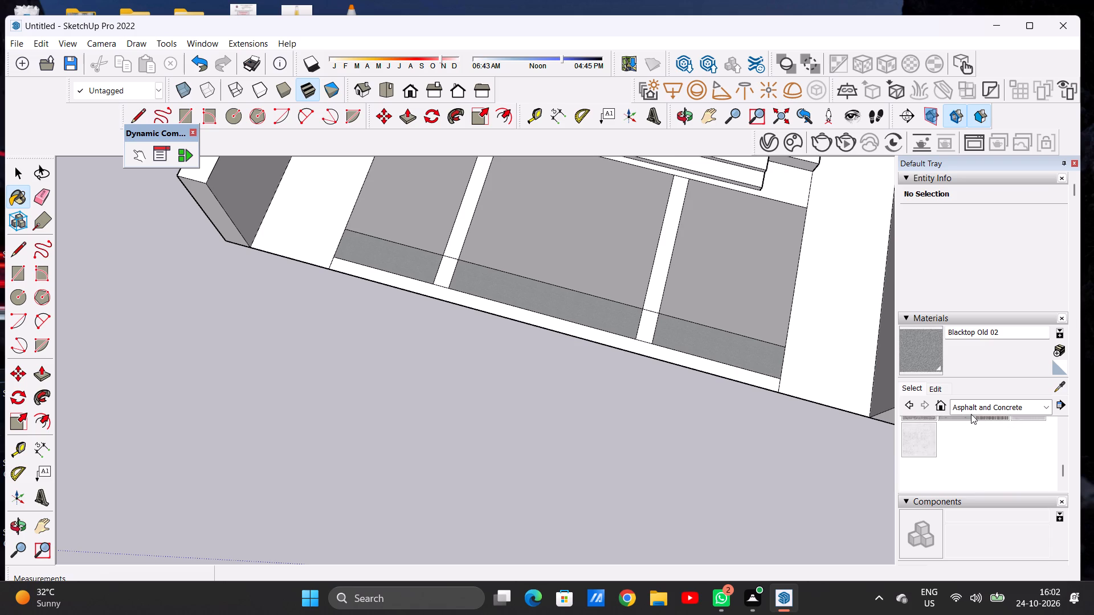
left_click(966, 407)
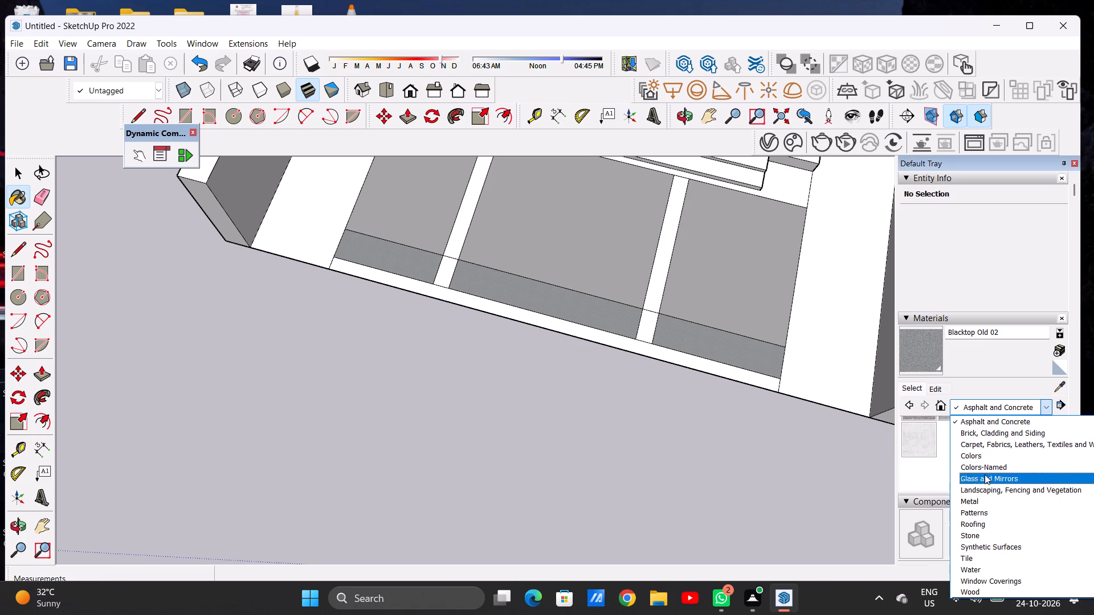
left_click(981, 459)
scroll(990, 455, "down", 5)
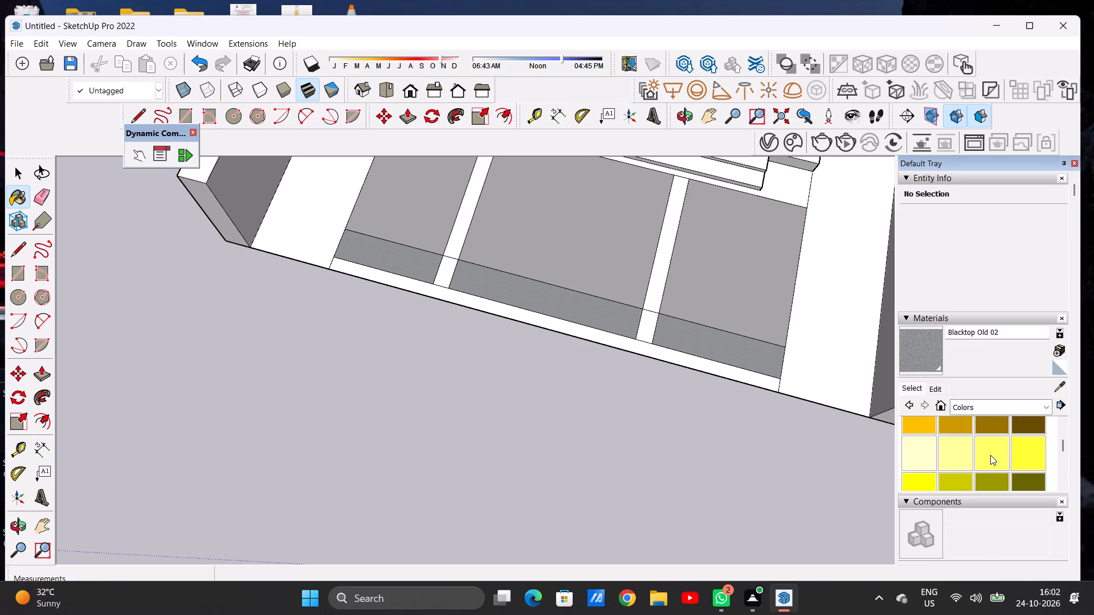
scroll(988, 455, "down", 9)
scroll(979, 438, "up", 1)
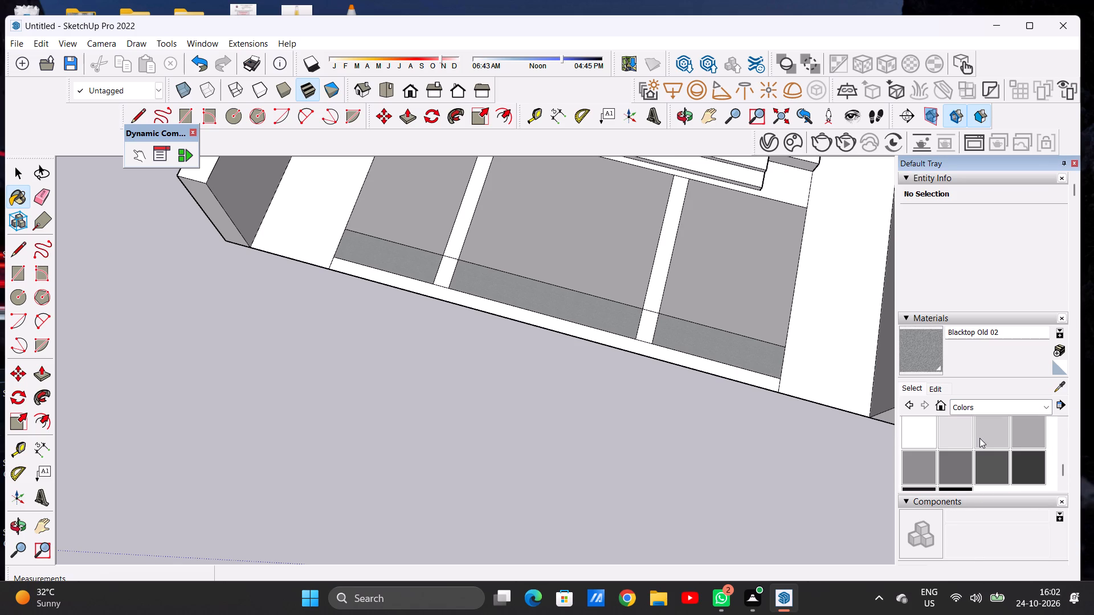
left_click(923, 470)
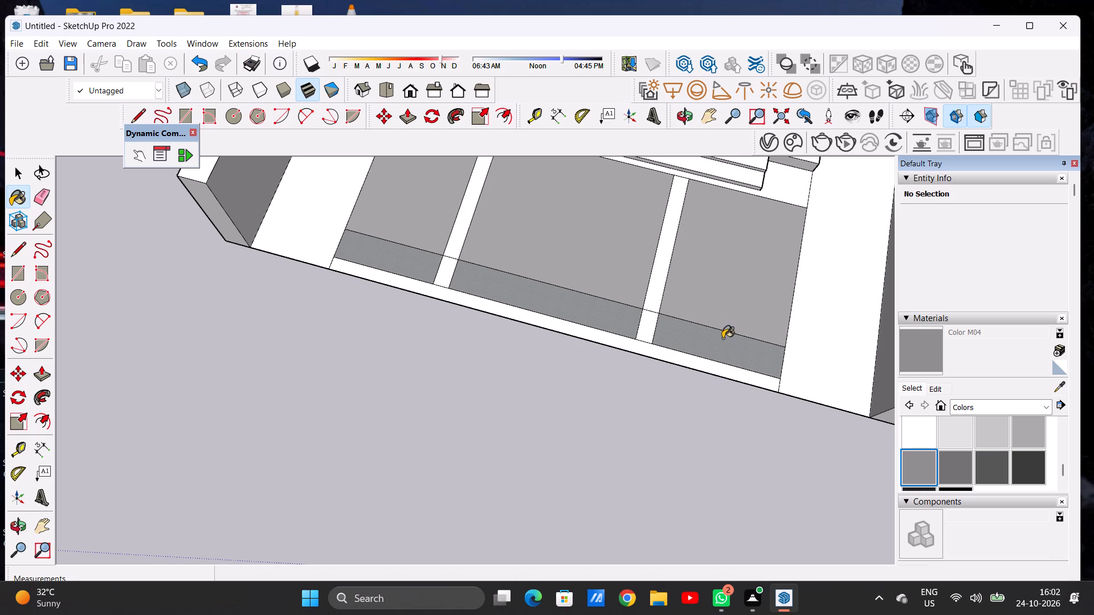
left_click(711, 344)
left_click(601, 317)
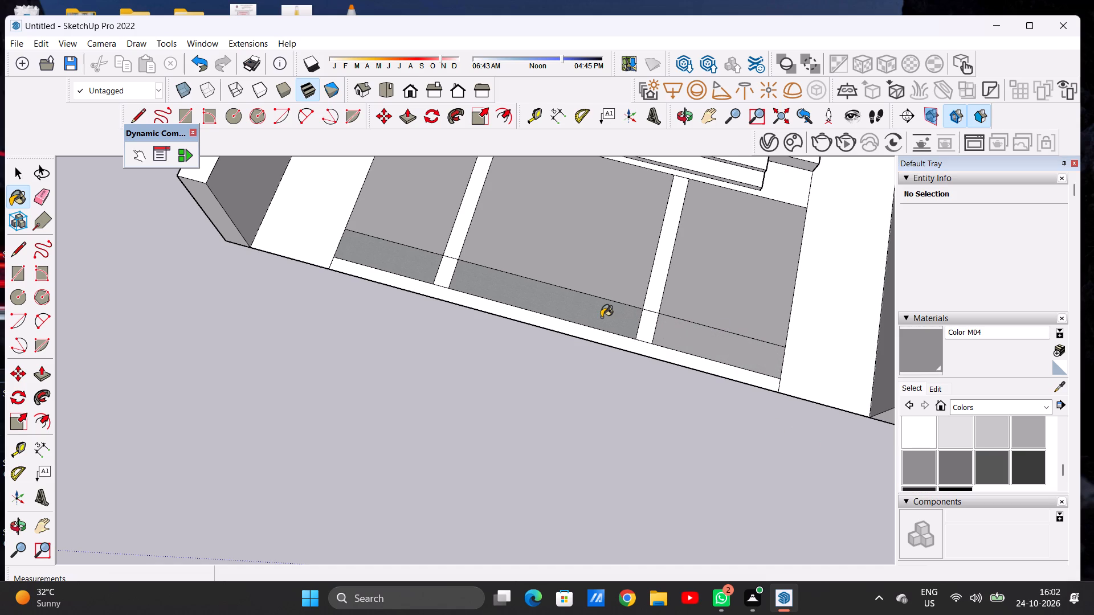
left_click(426, 265)
Erase the old front border line across the three grey panels and both white strips, merging the panels with their front extensions.
scroll(542, 276, "up", 4)
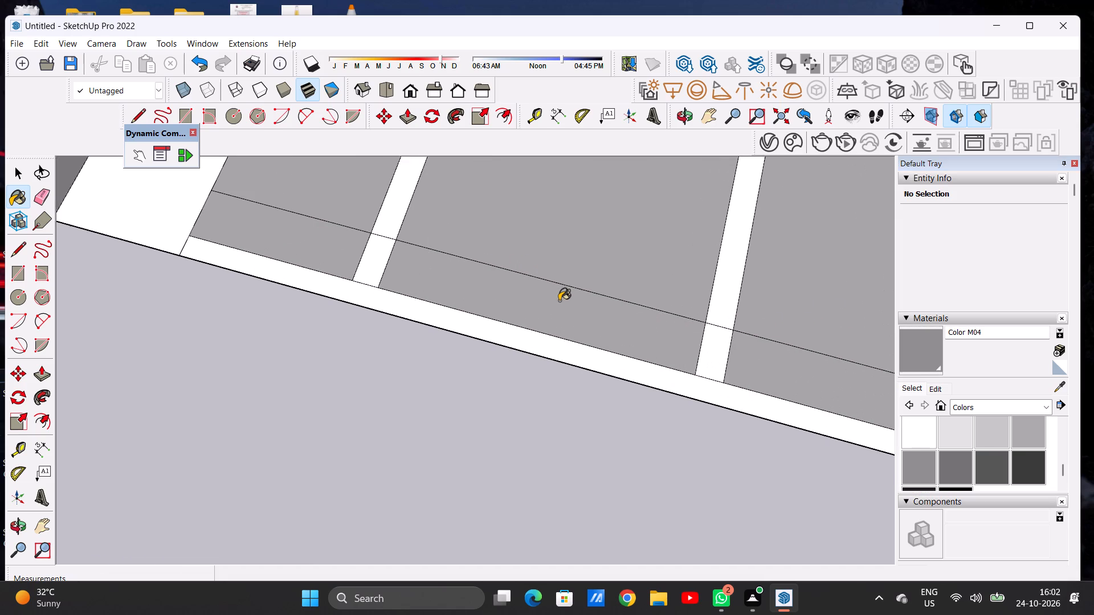
scroll(559, 301, "up", 2)
key("space")
type("E")
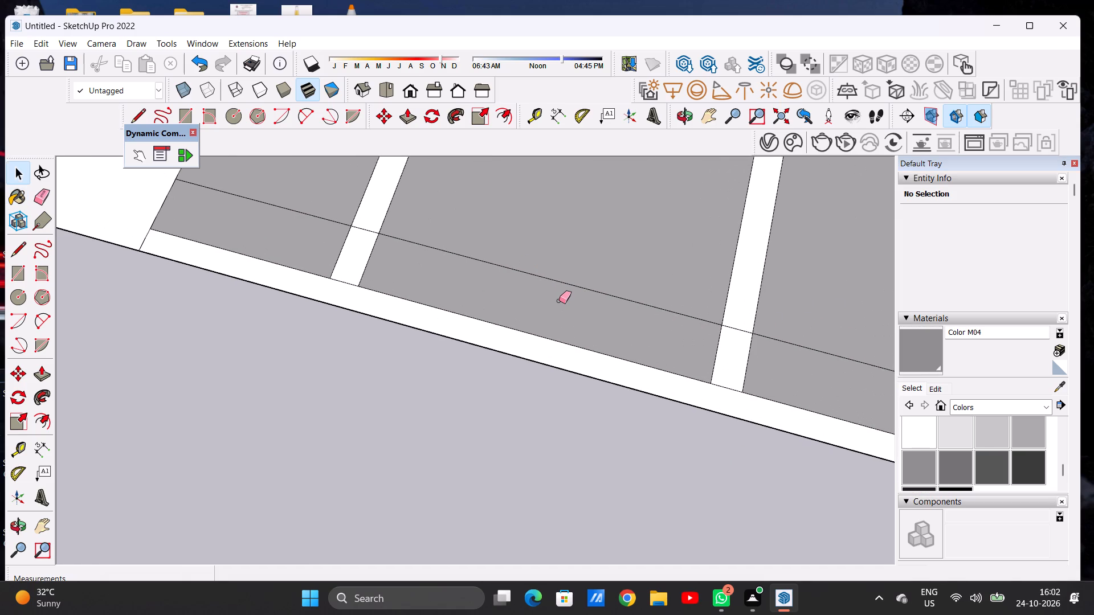
scroll(495, 230, "down", 5)
scroll(368, 224, "up", 6)
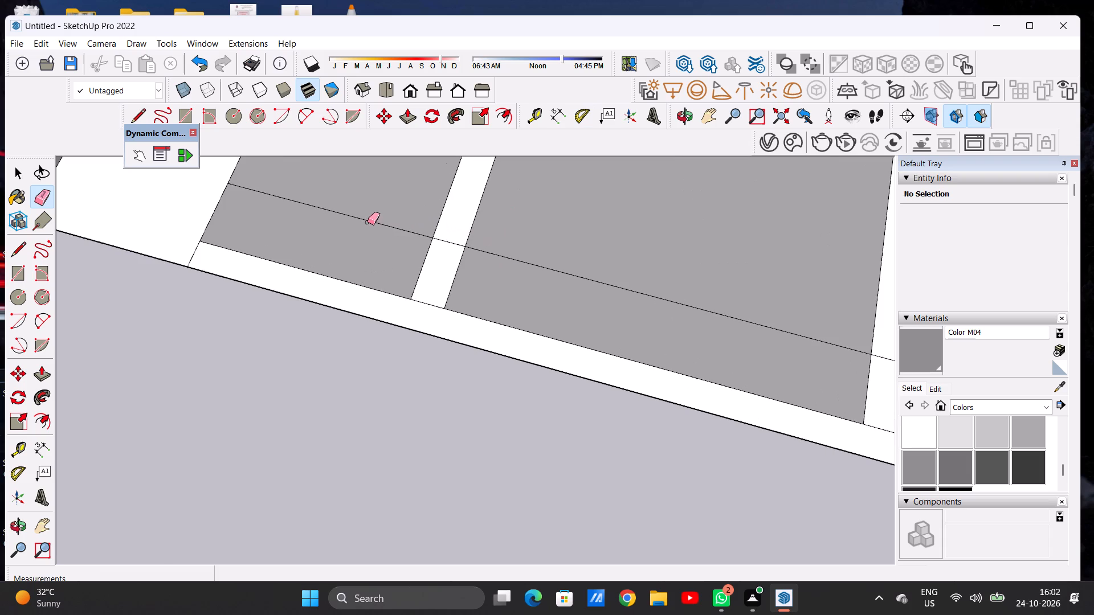
left_click_drag(366, 208, 361, 224)
left_click_drag(553, 257, 550, 264)
left_click_drag(513, 247, 511, 256)
left_click_drag(511, 256, 509, 263)
scroll(452, 249, "up", 3)
scroll(452, 249, "down", 1)
scroll(452, 248, "up", 1)
left_click_drag(448, 239, 441, 249)
scroll(410, 222, "down", 12)
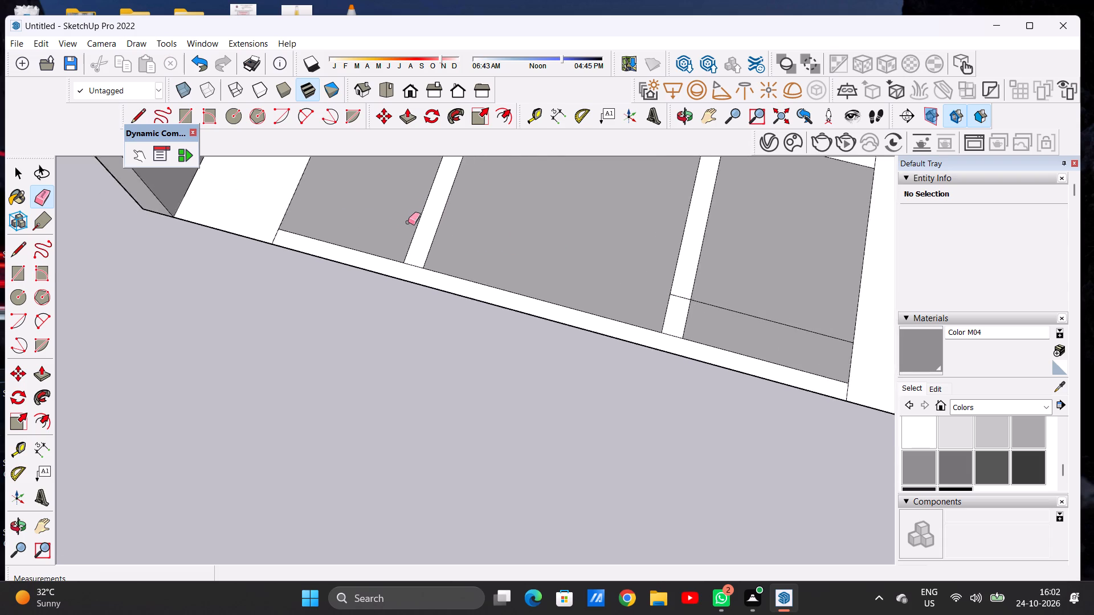
scroll(408, 222, "down", 5)
scroll(561, 276, "up", 14)
scroll(533, 252, "down", 1)
left_click_drag(503, 240, 503, 245)
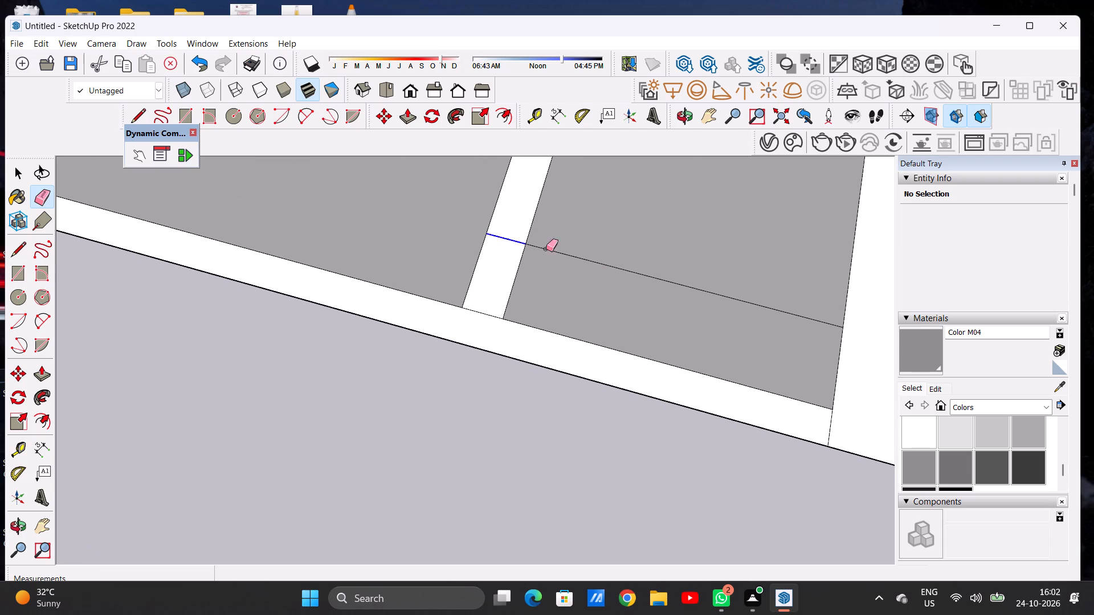
left_click_drag(590, 249, 591, 261)
key("space")
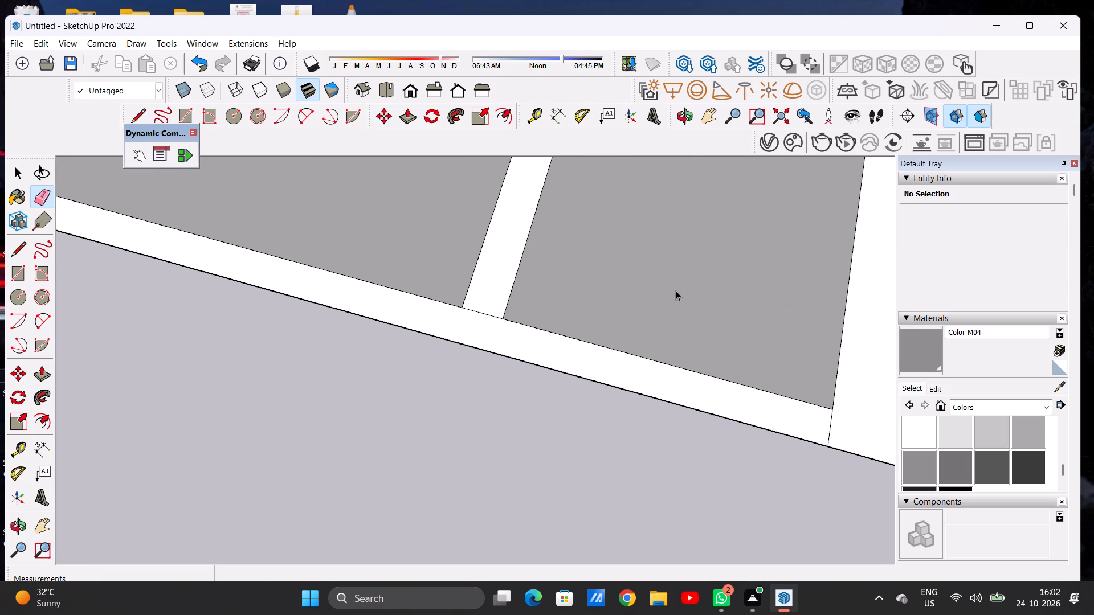
Examine the hotel's front, the extended grey paving and the boundary wall from several angles and distances.
scroll(673, 293, "down", 14)
scroll(561, 289, "up", 1)
scroll(558, 289, "down", 8)
middle_click_drag(503, 271, 558, 268)
scroll(509, 269, "down", 12)
scroll(530, 179, "up", 8)
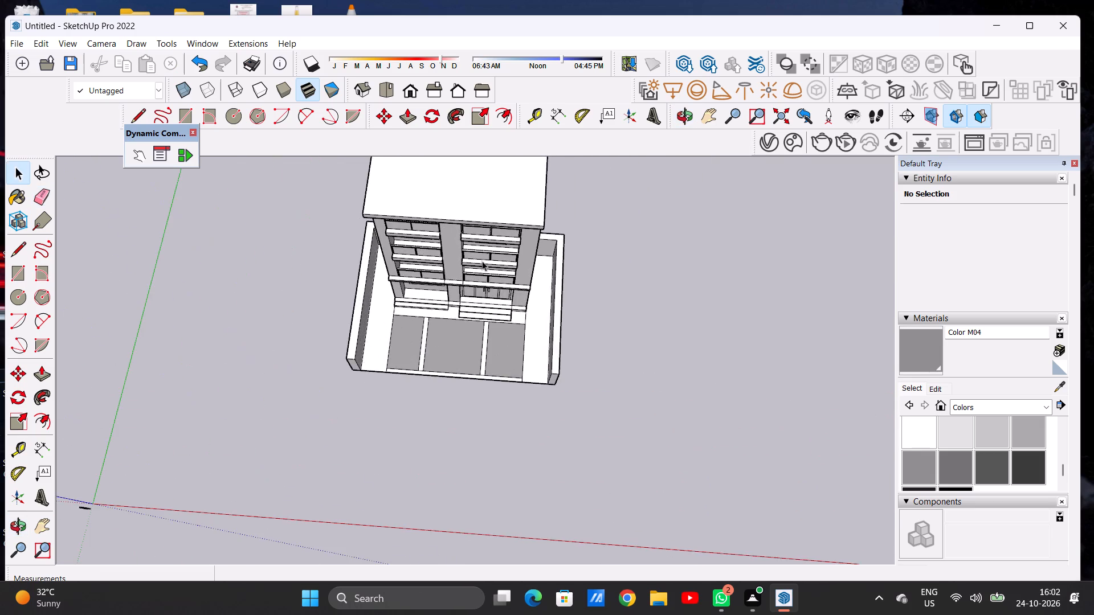
middle_click_drag(461, 321, 462, 218)
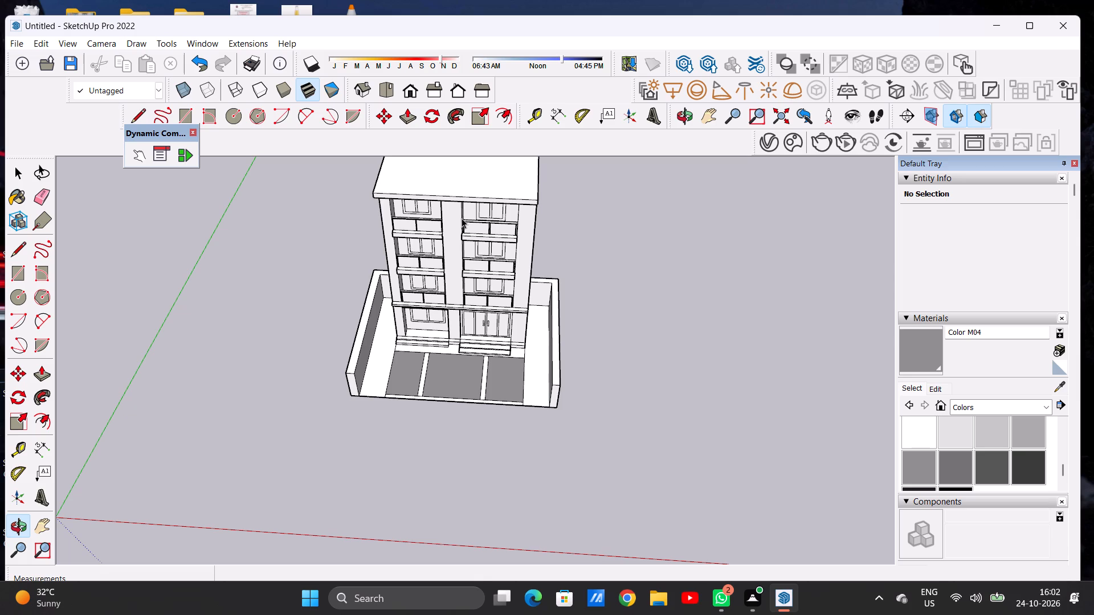
scroll(422, 272, "down", 5)
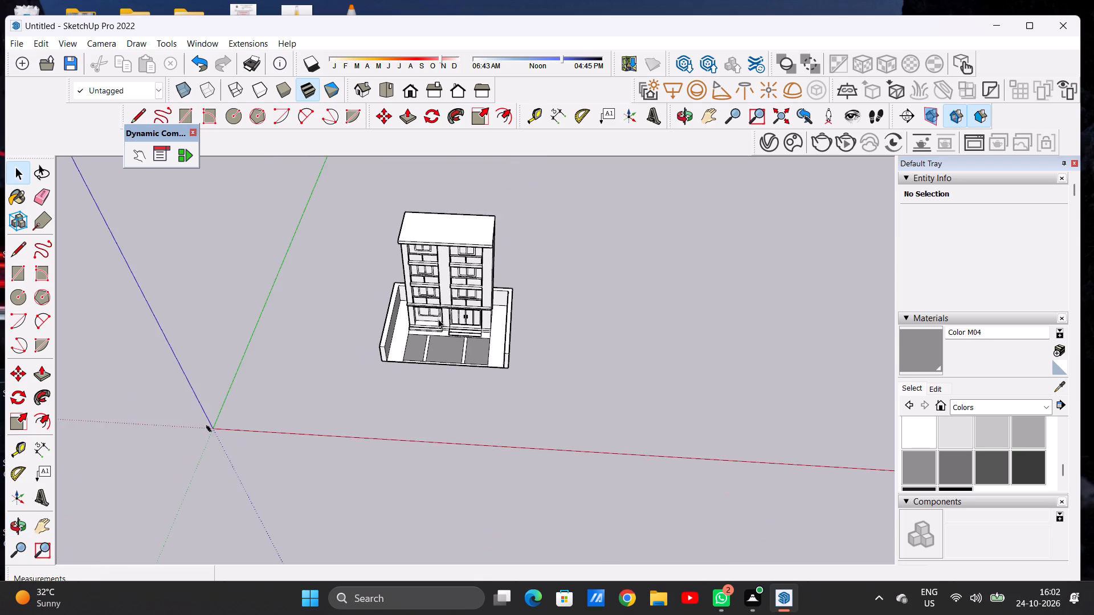
scroll(446, 288, "up", 7)
middle_click_drag(456, 355, 479, 293)
scroll(378, 441, "down", 1)
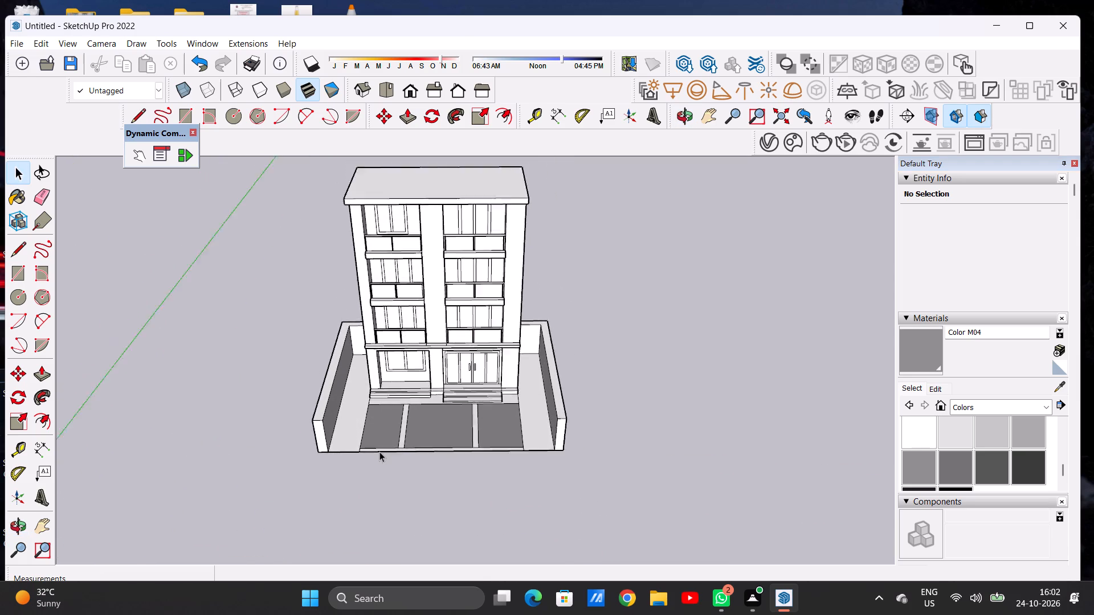
scroll(379, 452, "down", 4)
scroll(414, 442, "up", 3)
scroll(414, 442, "down", 1)
scroll(414, 442, "up", 3)
middle_click_drag(469, 384, 462, 454)
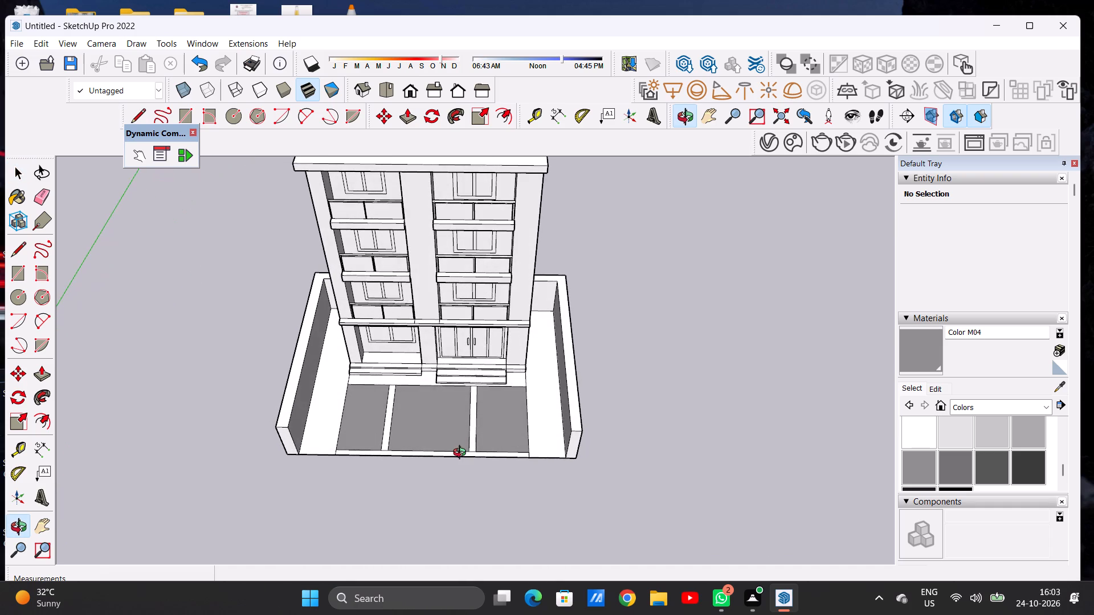
middle_click_drag(462, 454, 466, 460)
scroll(431, 439, "up", 3)
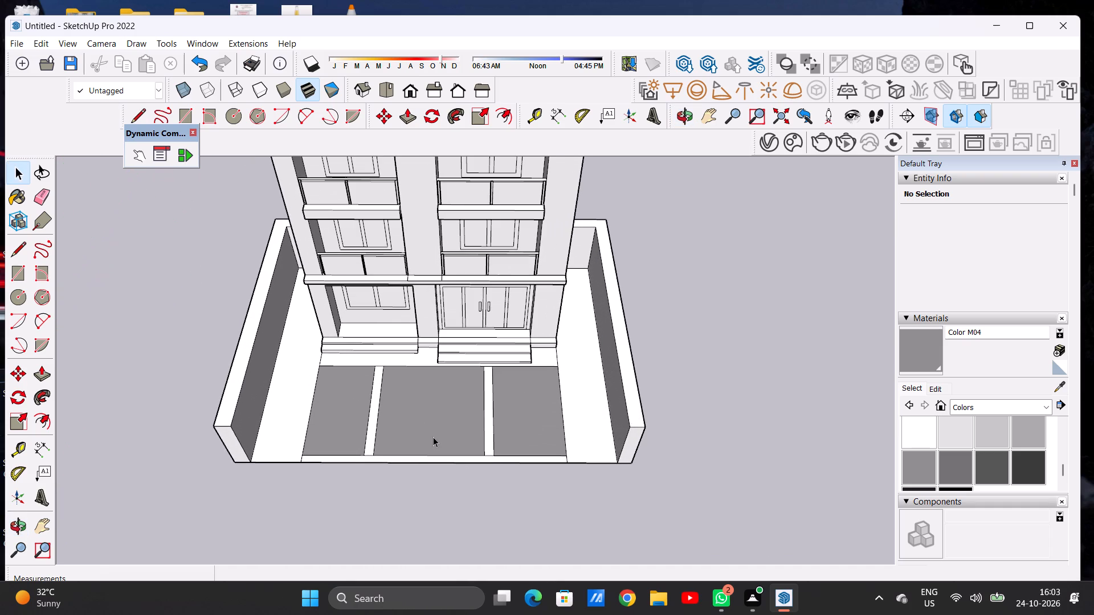
scroll(428, 365, "down", 1)
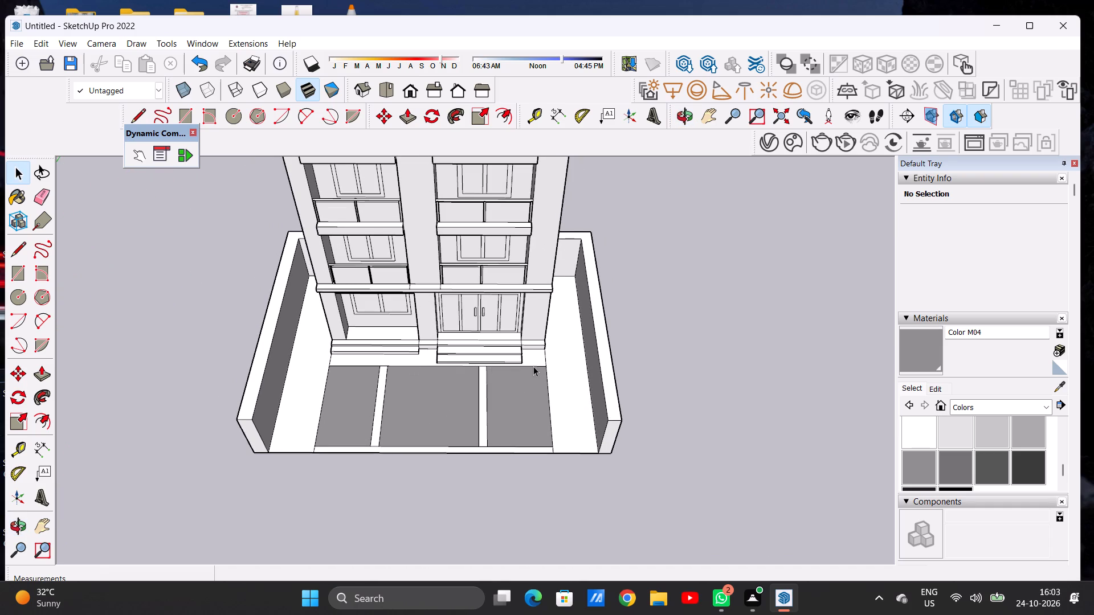
scroll(576, 372, "up", 5)
scroll(549, 341, "down", 2)
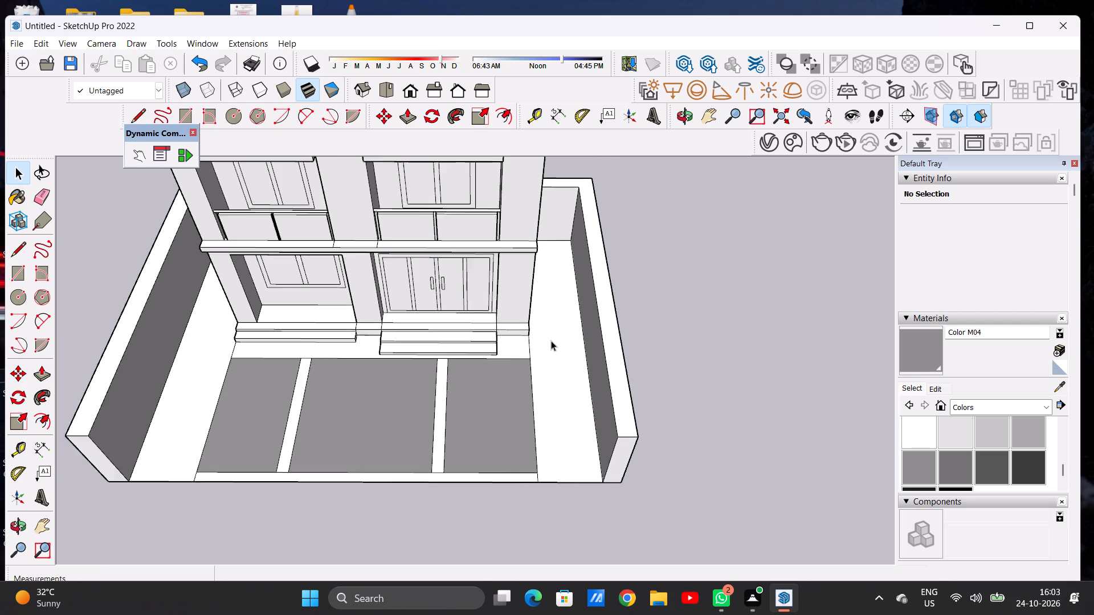
scroll(551, 341, "down", 1)
middle_click_drag(524, 399, 534, 453)
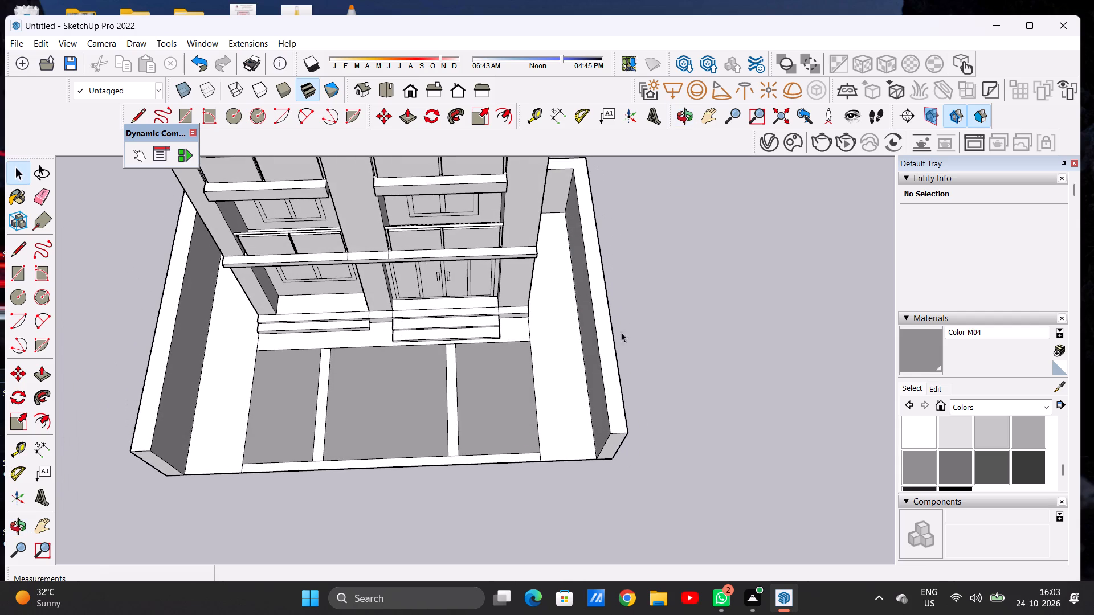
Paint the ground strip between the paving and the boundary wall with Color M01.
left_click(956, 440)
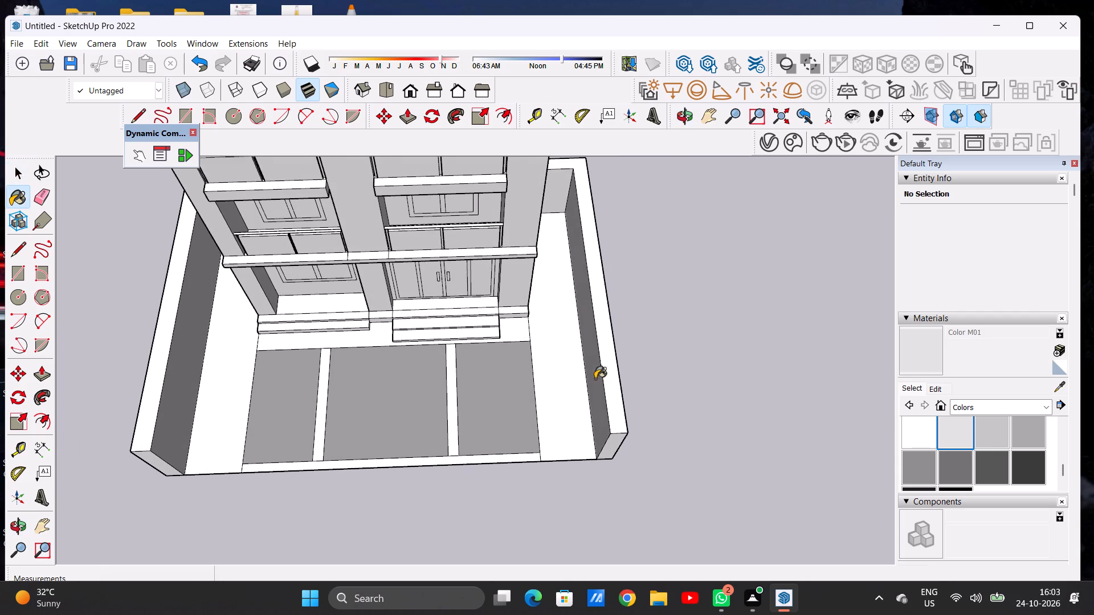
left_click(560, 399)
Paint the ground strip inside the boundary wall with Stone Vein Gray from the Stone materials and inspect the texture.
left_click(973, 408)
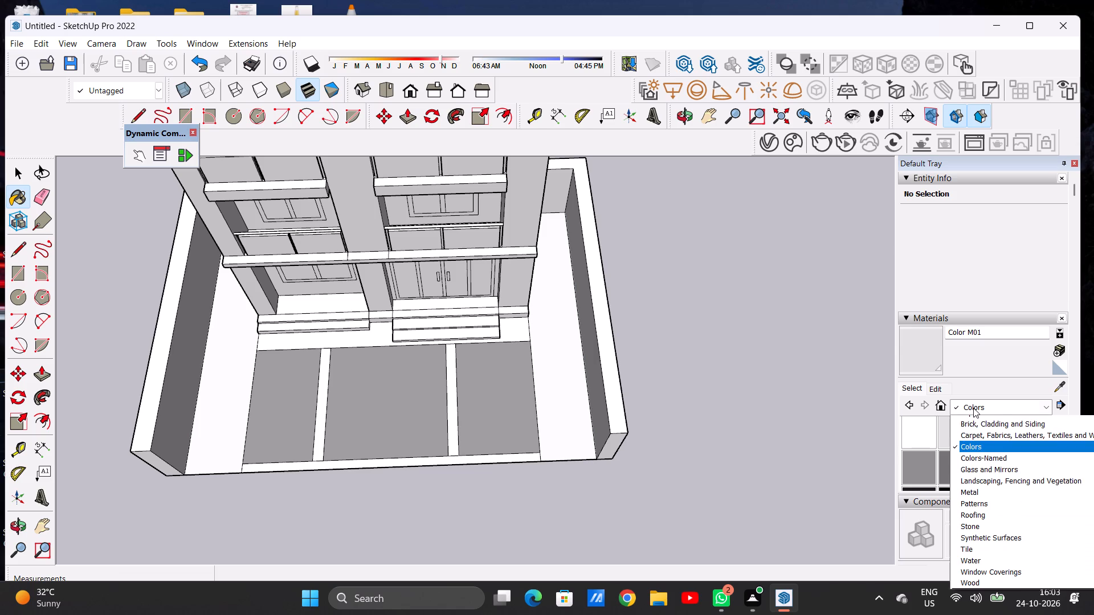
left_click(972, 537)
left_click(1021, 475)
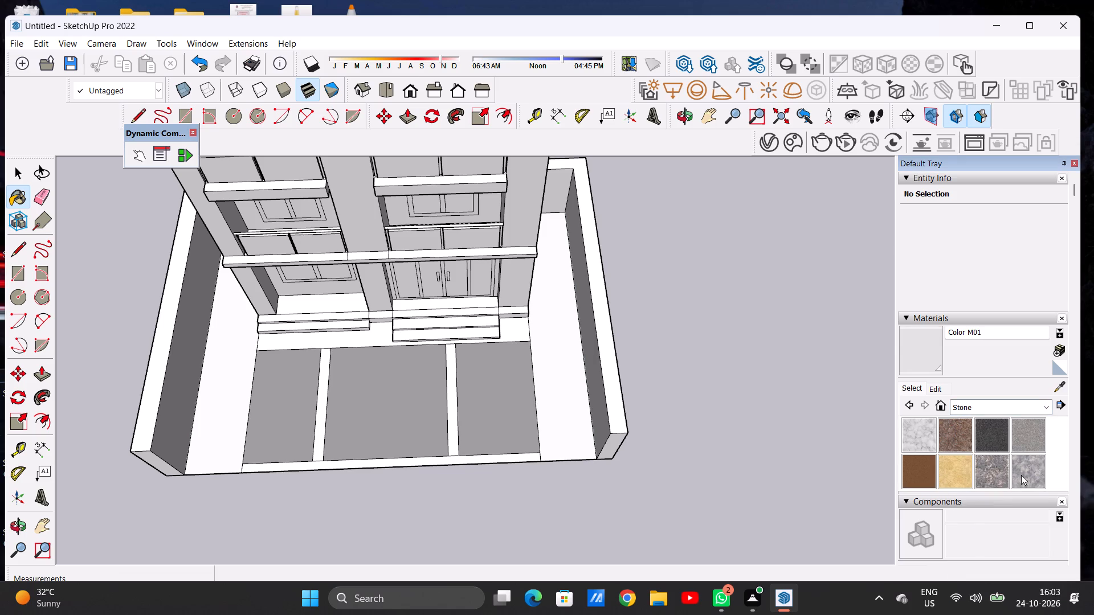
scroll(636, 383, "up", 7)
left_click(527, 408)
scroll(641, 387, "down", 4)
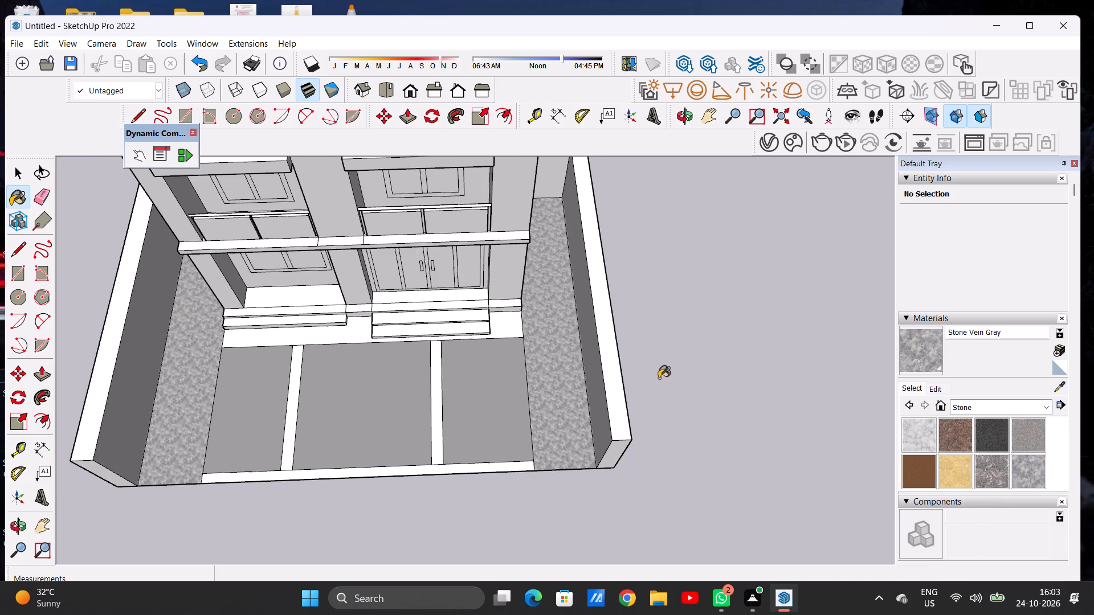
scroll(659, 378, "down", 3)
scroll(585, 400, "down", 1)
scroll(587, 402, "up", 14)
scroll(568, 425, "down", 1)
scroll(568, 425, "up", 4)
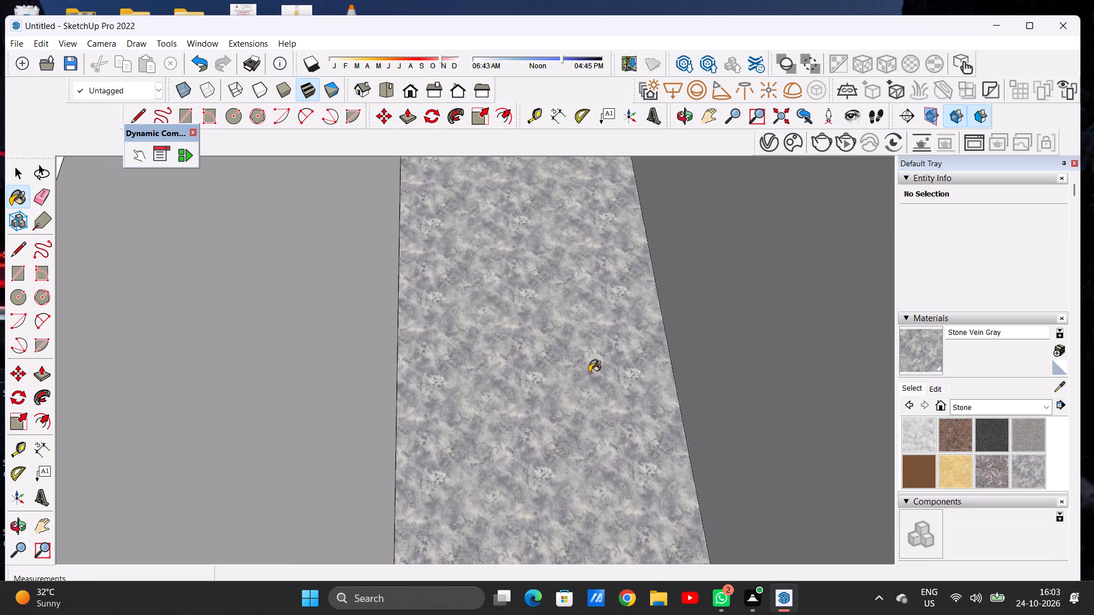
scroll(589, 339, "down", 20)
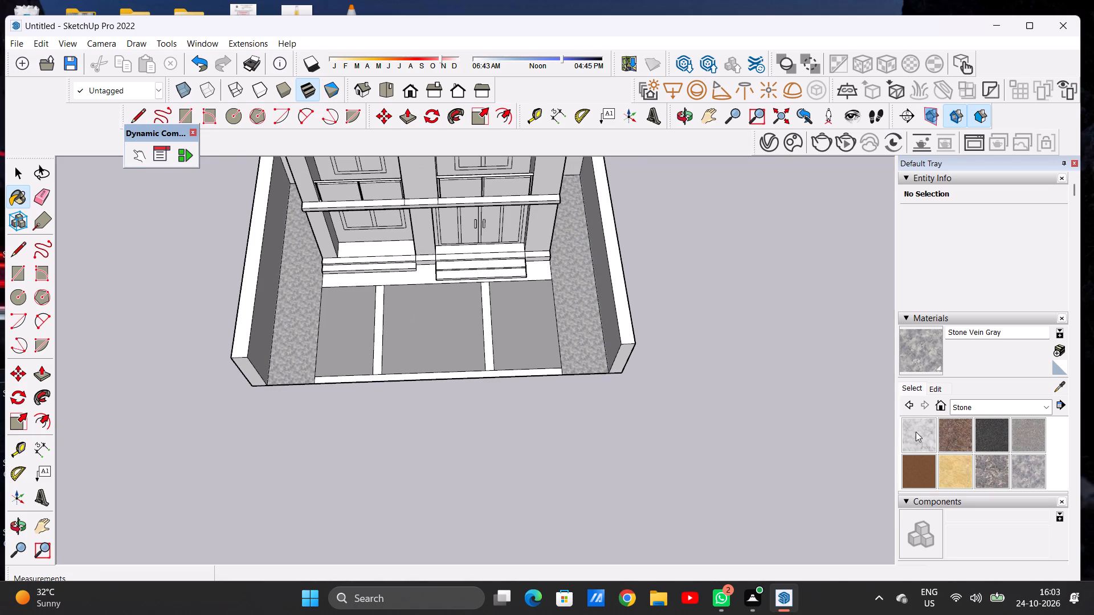
Paint the ground strip between the paving and the boundary wall with Carrera Marble from the Stone materials.
left_click(916, 432)
scroll(561, 308, "up", 7)
left_click(617, 347)
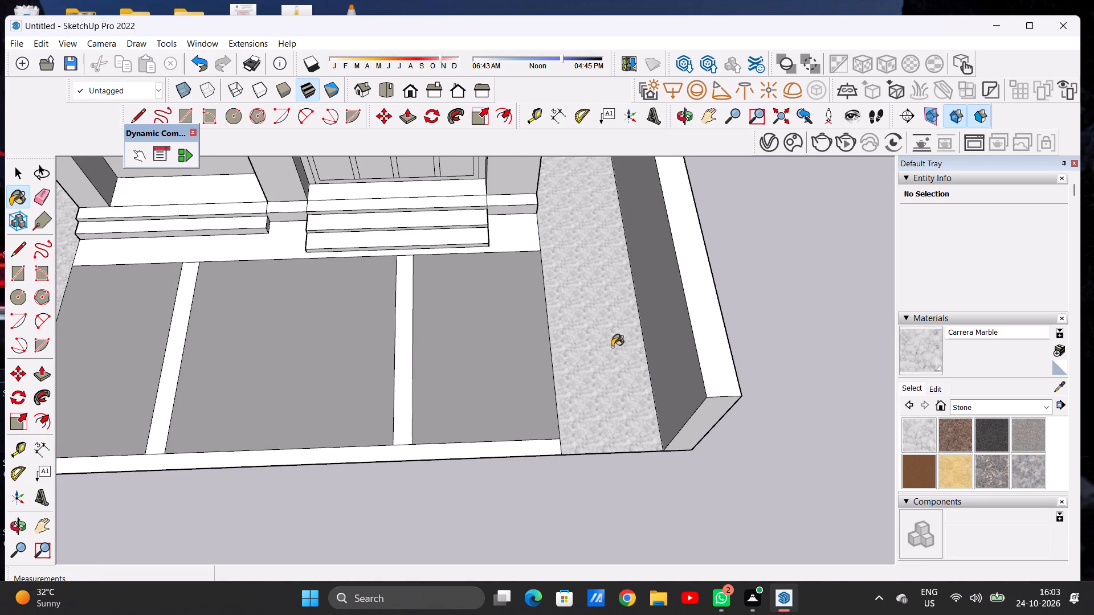
key("space")
Examine the marble side strips, the front paving and the whole hotel from different angles and distances.
scroll(549, 334, "down", 8)
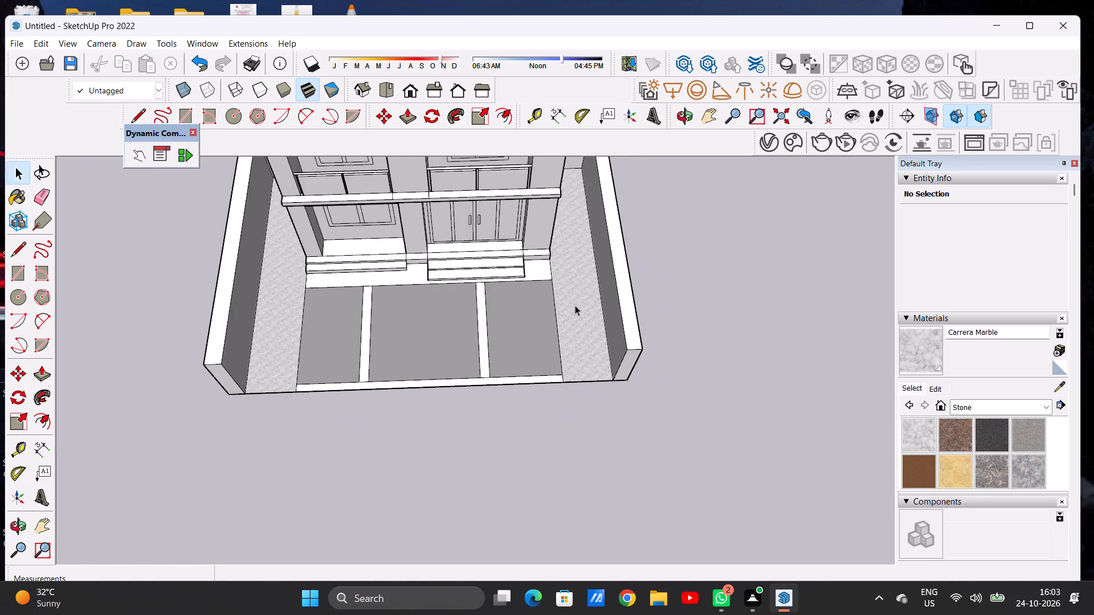
scroll(575, 305, "down", 4)
middle_click_drag(534, 325, 528, 236)
scroll(568, 331, "up", 17)
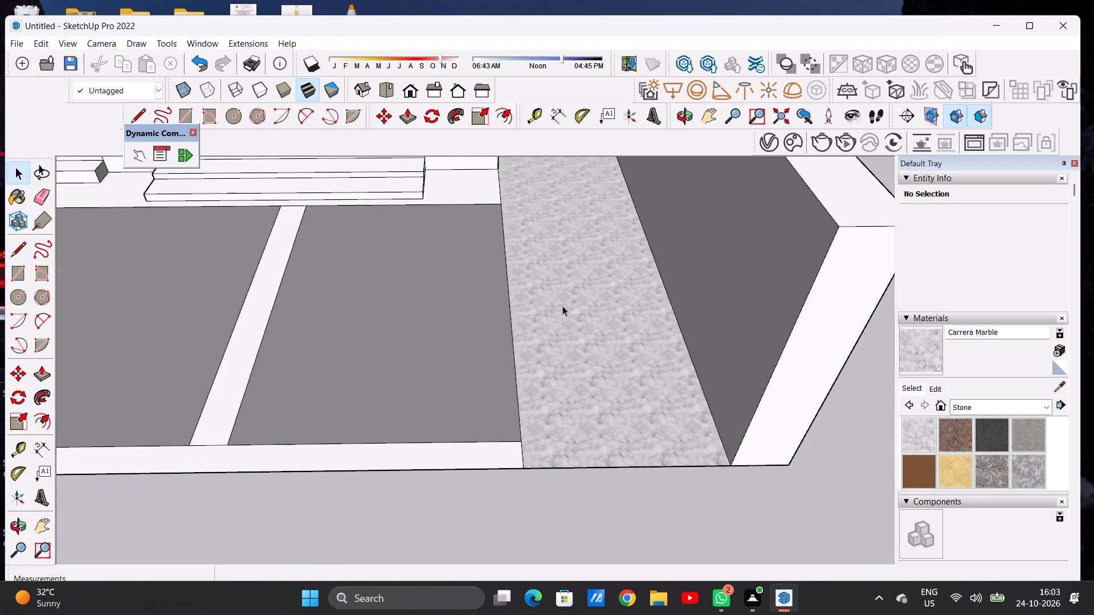
scroll(562, 302, "down", 17)
middle_click_drag(504, 329, 508, 428)
scroll(516, 331, "up", 7)
scroll(443, 335, "down", 7)
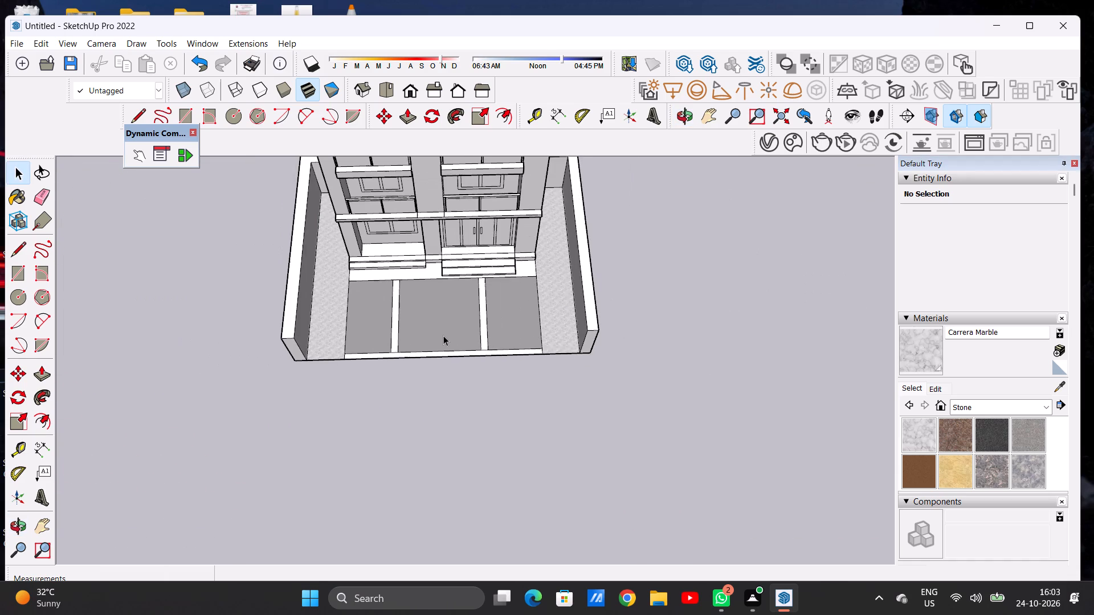
scroll(443, 335, "down", 4)
middle_click_drag(445, 333, 443, 218)
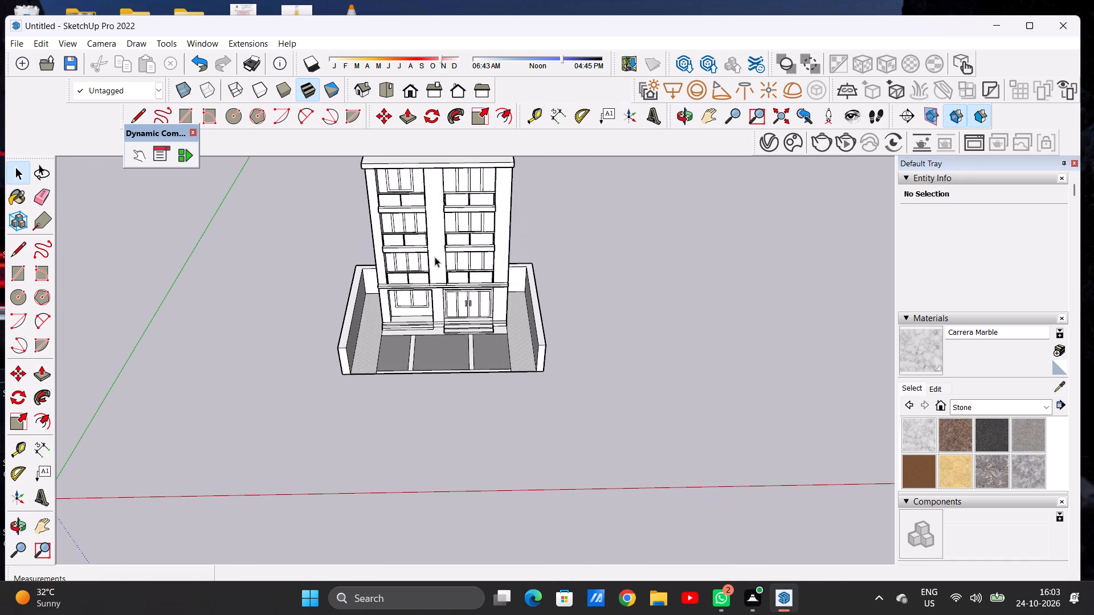
scroll(425, 312, "down", 6)
Draw a rectangle about 30' by 3' 3" on the roof, set back slightly from and parallel to its front edge.
scroll(425, 236, "up", 3)
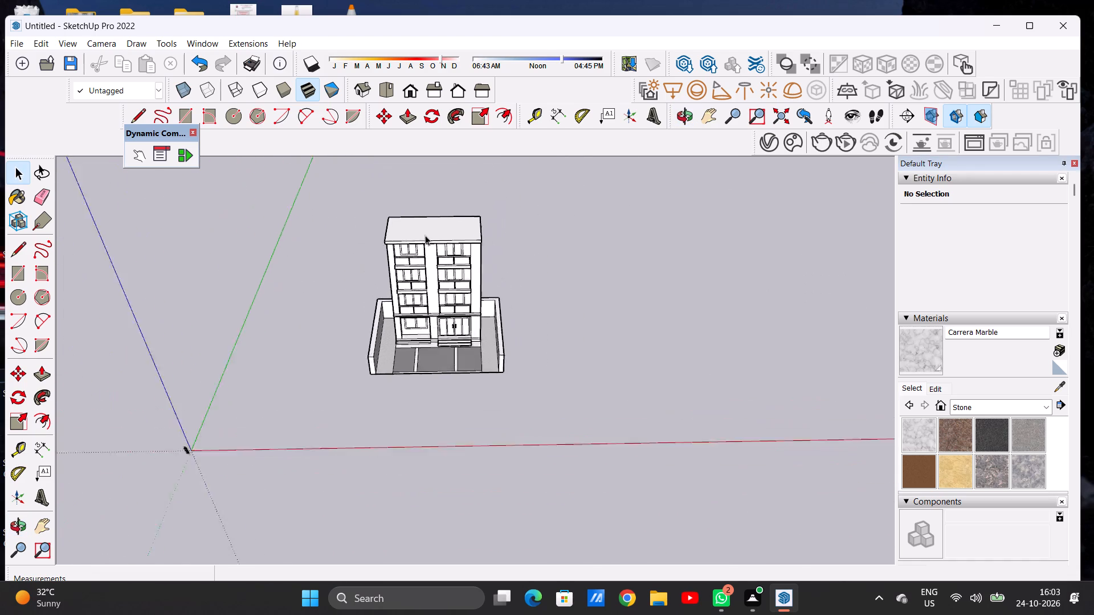
scroll(425, 235, "up", 4)
middle_click_drag(413, 228, 410, 293)
scroll(416, 264, "up", 8)
middle_click_drag(446, 293, 452, 311)
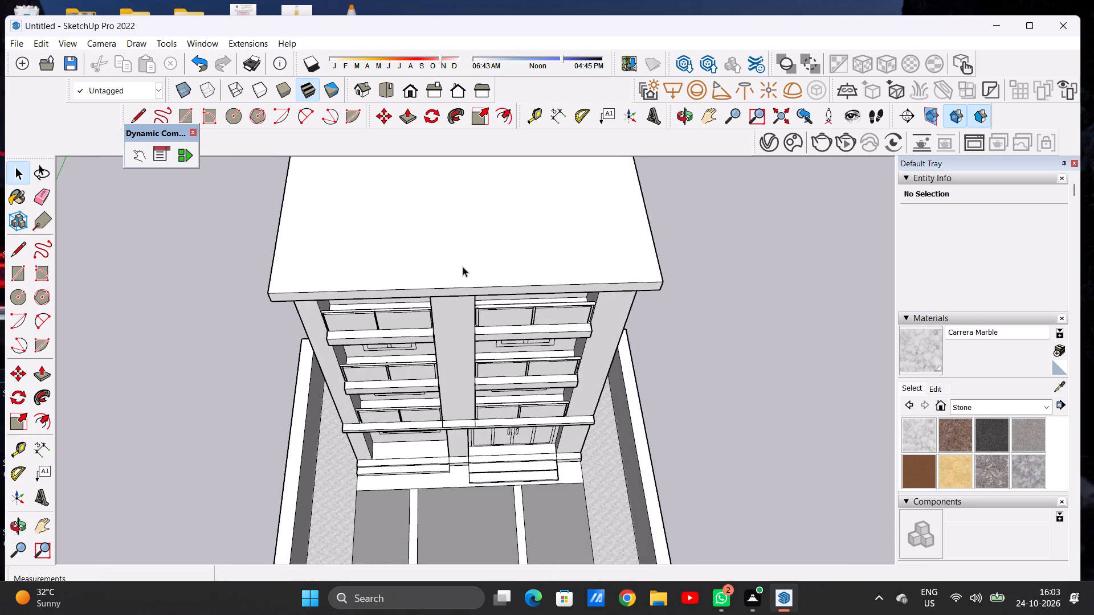
scroll(463, 266, "up", 2)
key("r")
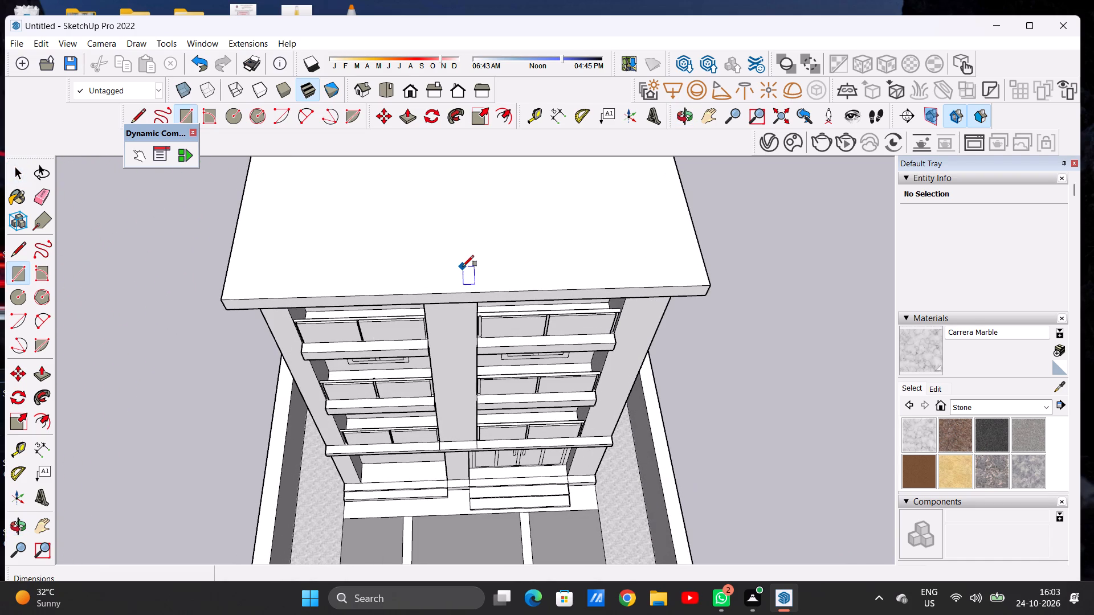
scroll(467, 264, "up", 2)
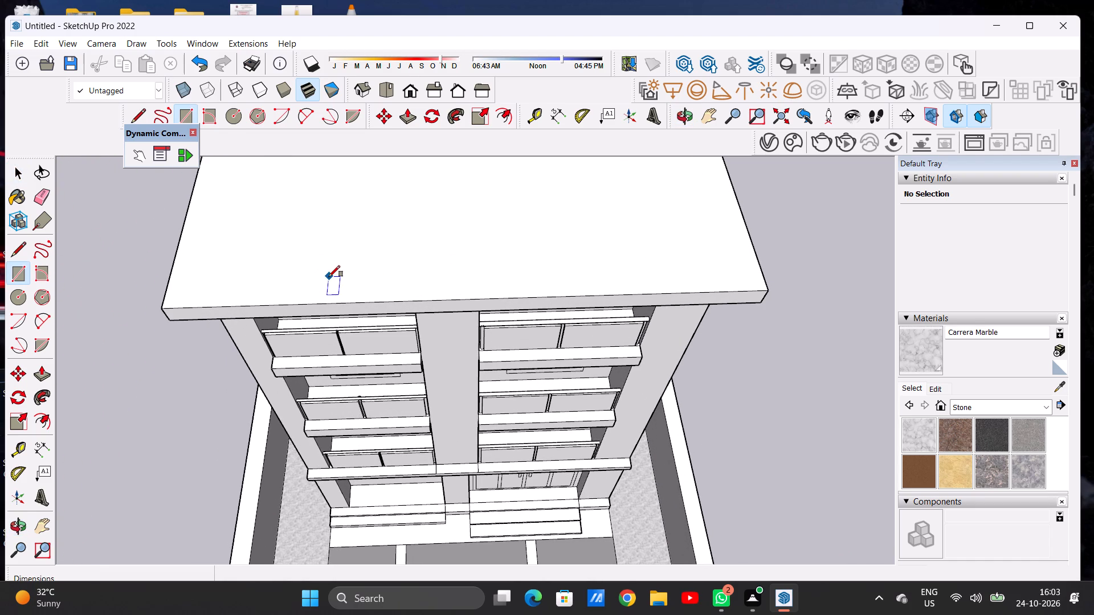
left_click(303, 290)
left_click(308, 270)
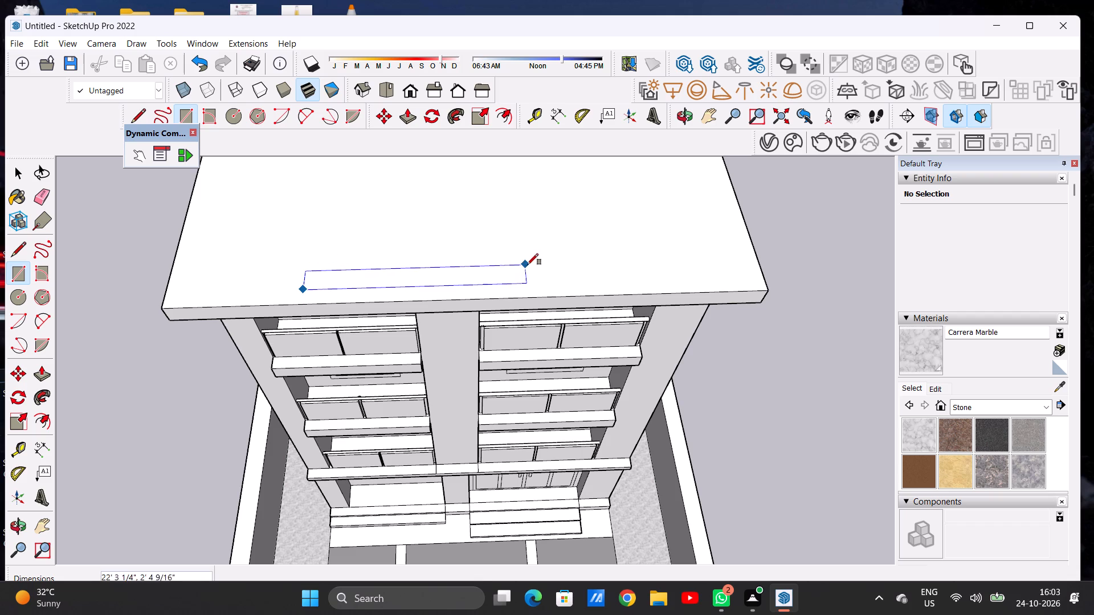
left_click(600, 256)
key("space")
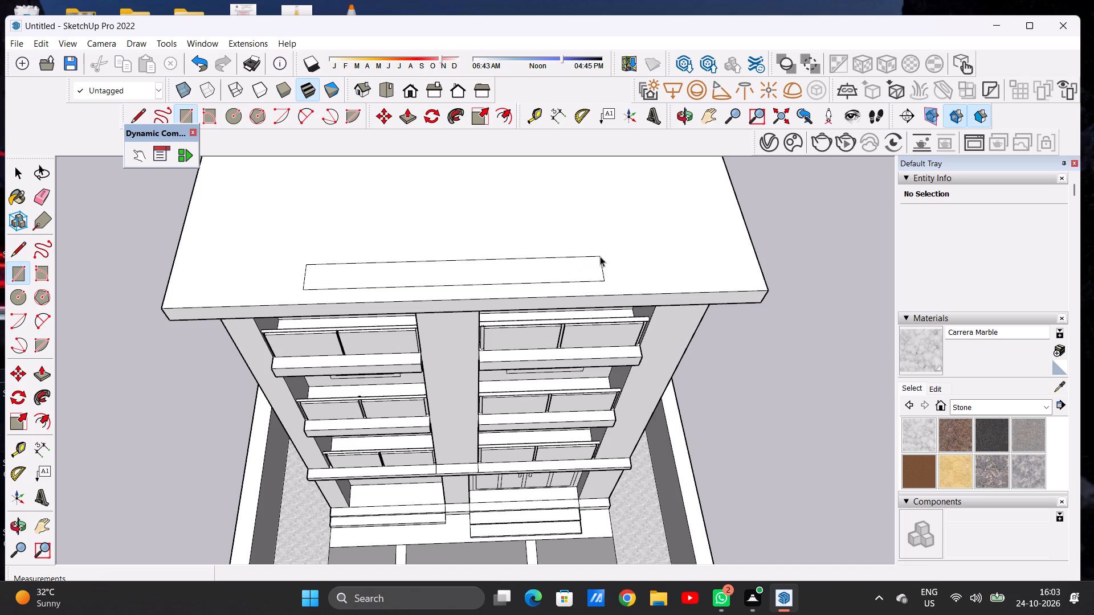
Draw a line across the rooftop rectangle near each end, separating a short section at both ends.
scroll(520, 270, "down", 5)
middle_click_drag(414, 330, 422, 227)
middle_click_drag(415, 233, 389, 251)
scroll(436, 339, "down", 4)
scroll(441, 238, "up", 7)
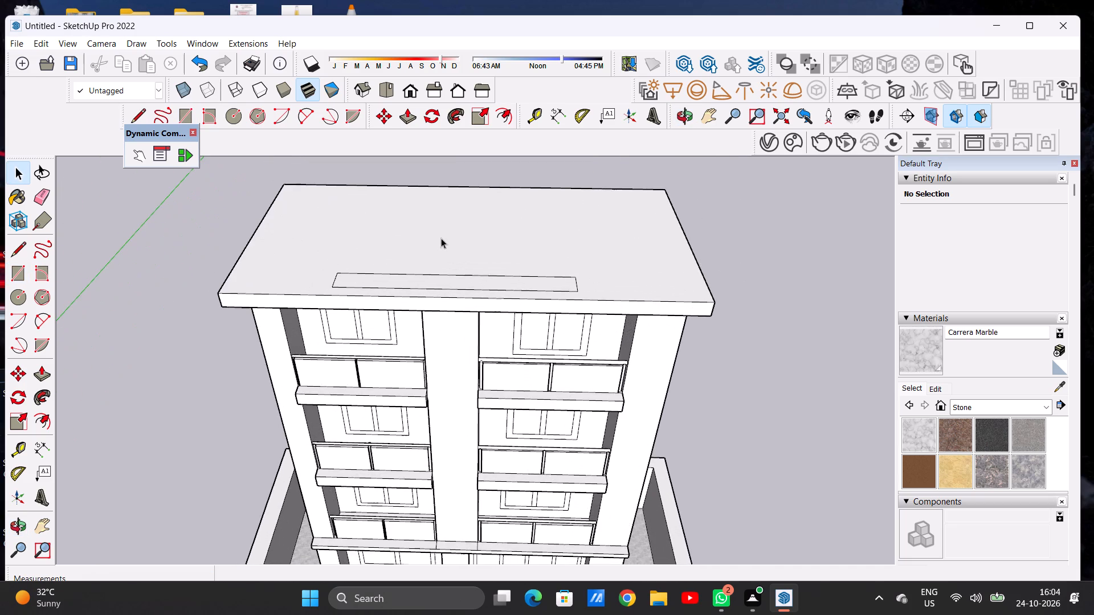
middle_click_drag(470, 256, 471, 332)
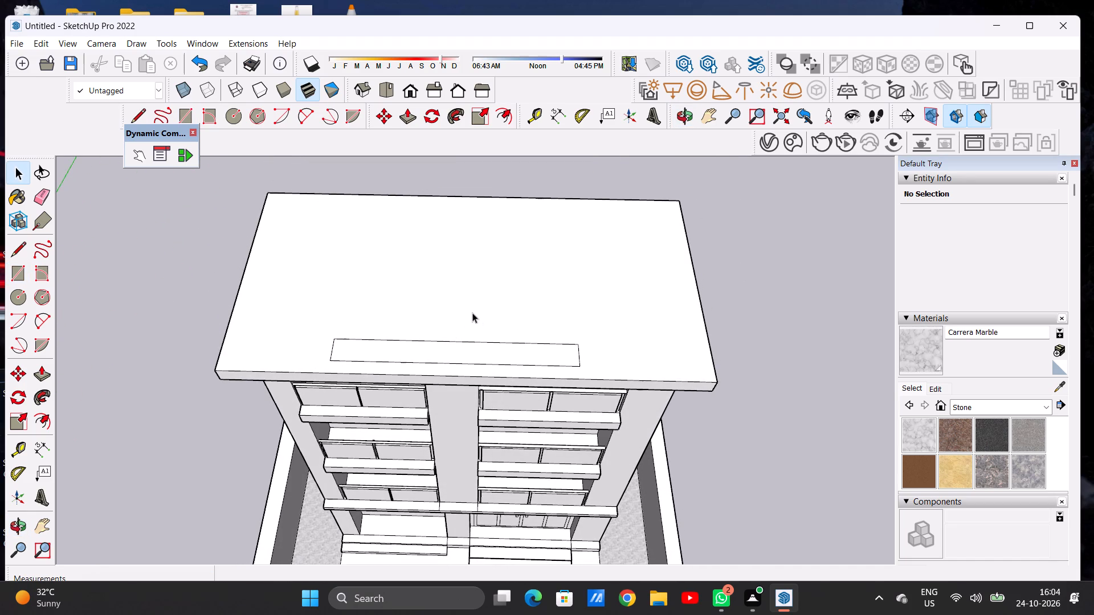
key("l")
scroll(367, 344, "up", 5)
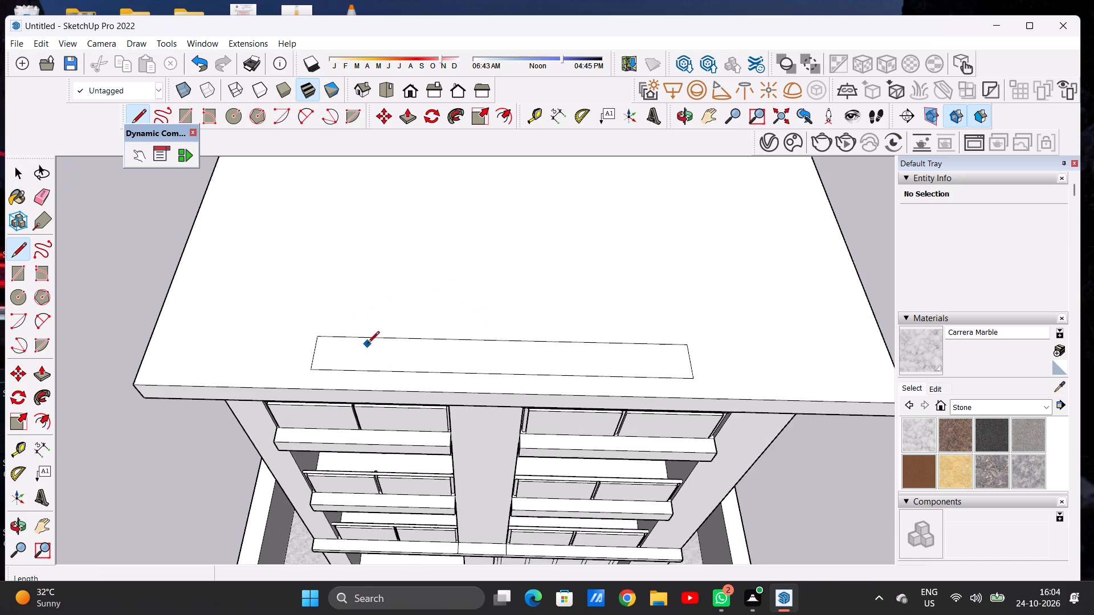
left_click(360, 337)
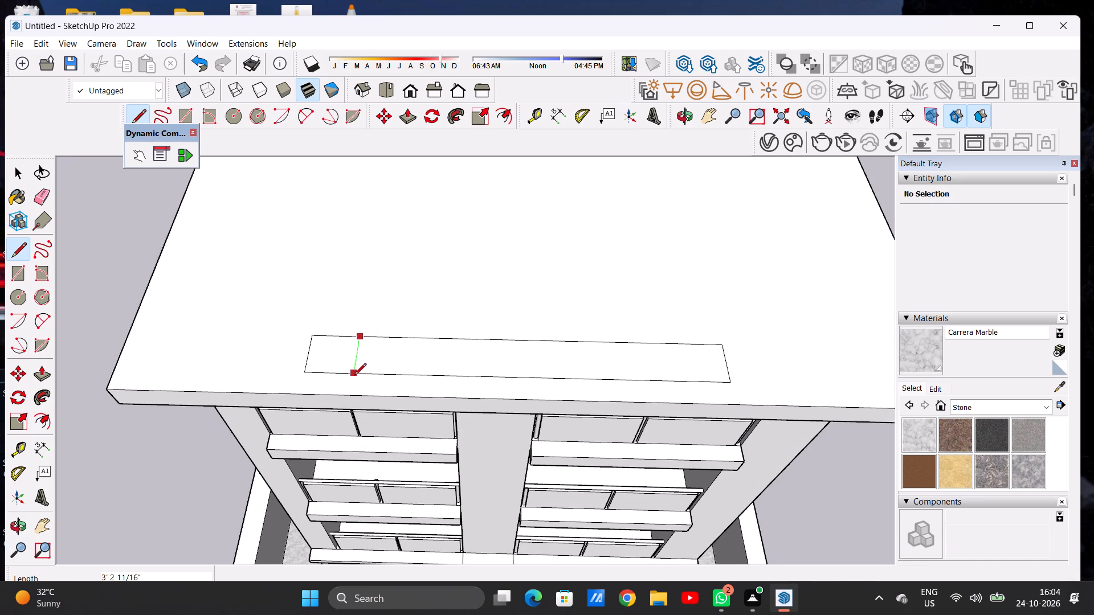
left_click(354, 376)
left_click(662, 345)
left_click(666, 378)
key("space")
Erase the outer edges of both end sections of the rooftop rectangle, leaving only the shorter middle rectangle.
type("E")
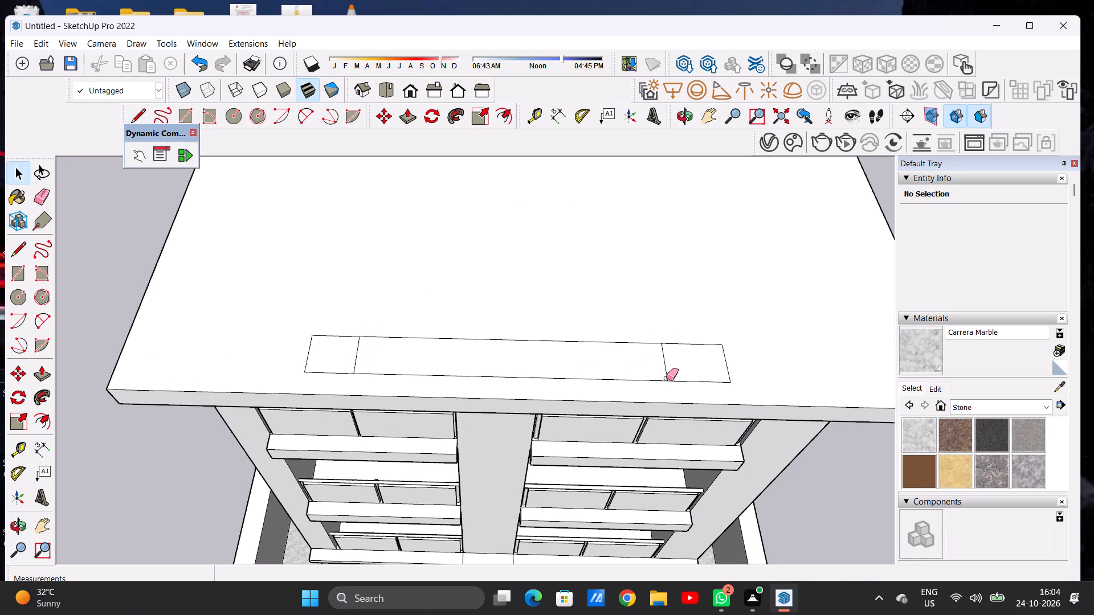
scroll(670, 354, "up", 5)
left_click_drag(694, 331, 719, 400)
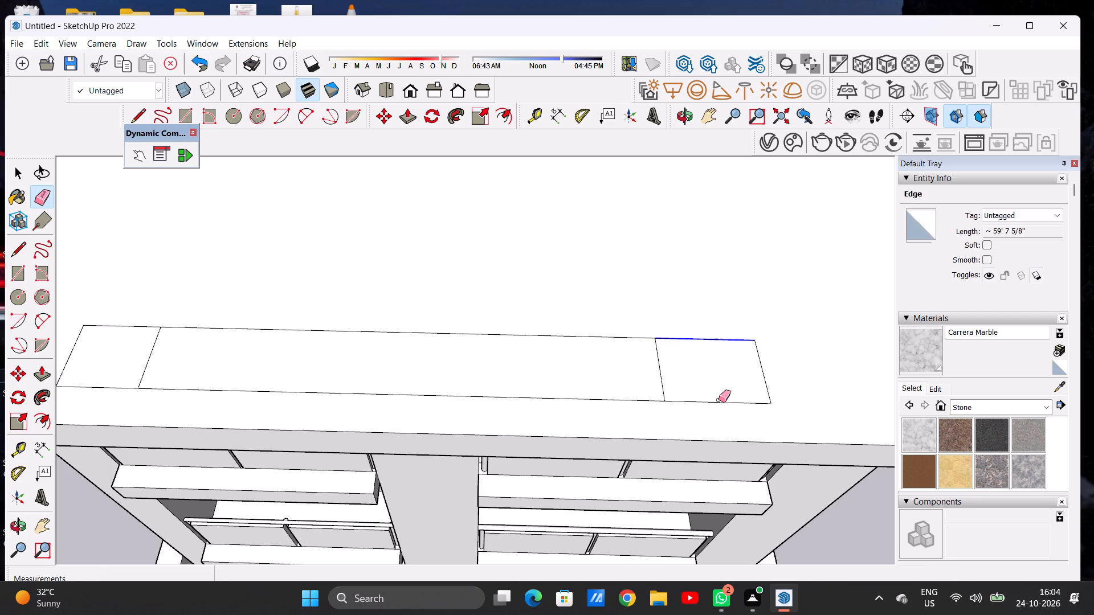
left_click_drag(719, 400, 724, 411)
left_click_drag(730, 397, 732, 407)
left_click_drag(768, 383, 764, 392)
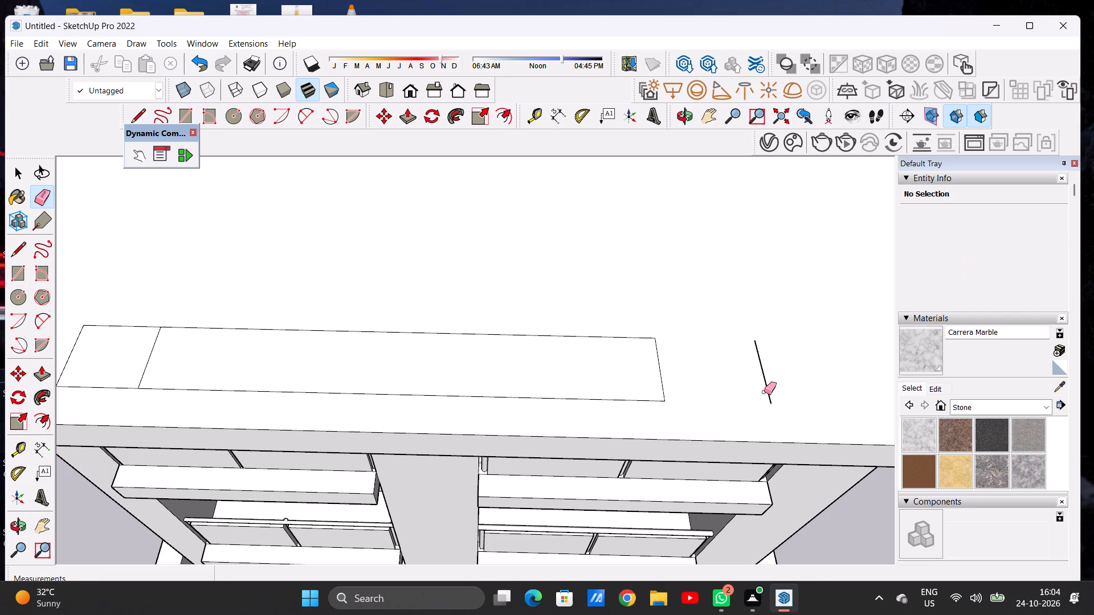
left_click_drag(764, 392, 762, 392)
scroll(760, 338, "down", 6)
scroll(390, 337, "up", 7)
left_click_drag(367, 320, 367, 336)
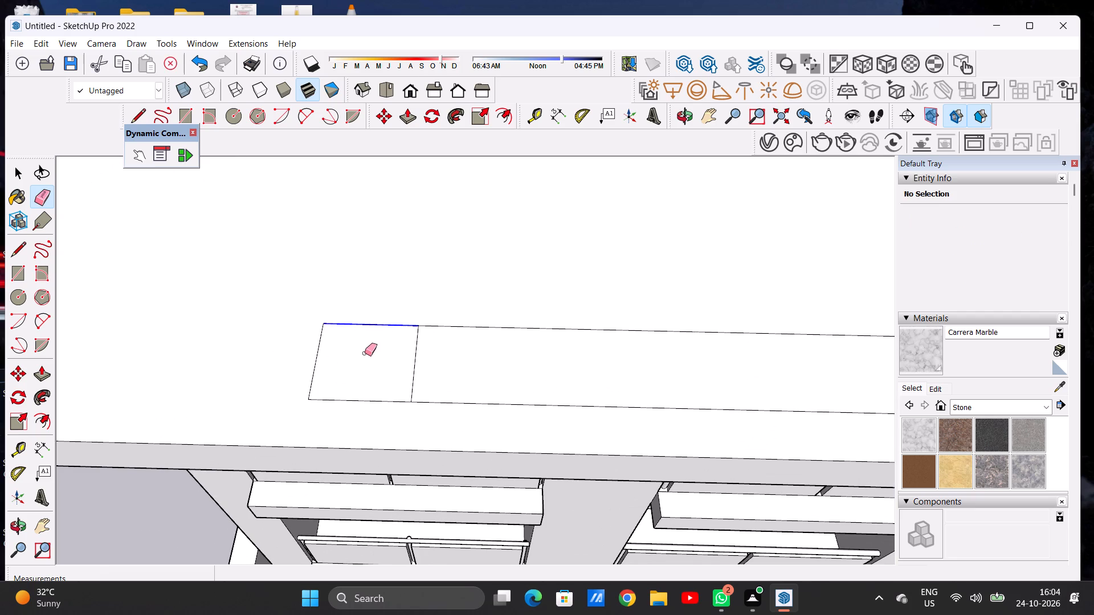
left_click_drag(366, 391, 369, 403)
left_click_drag(314, 352, 325, 358)
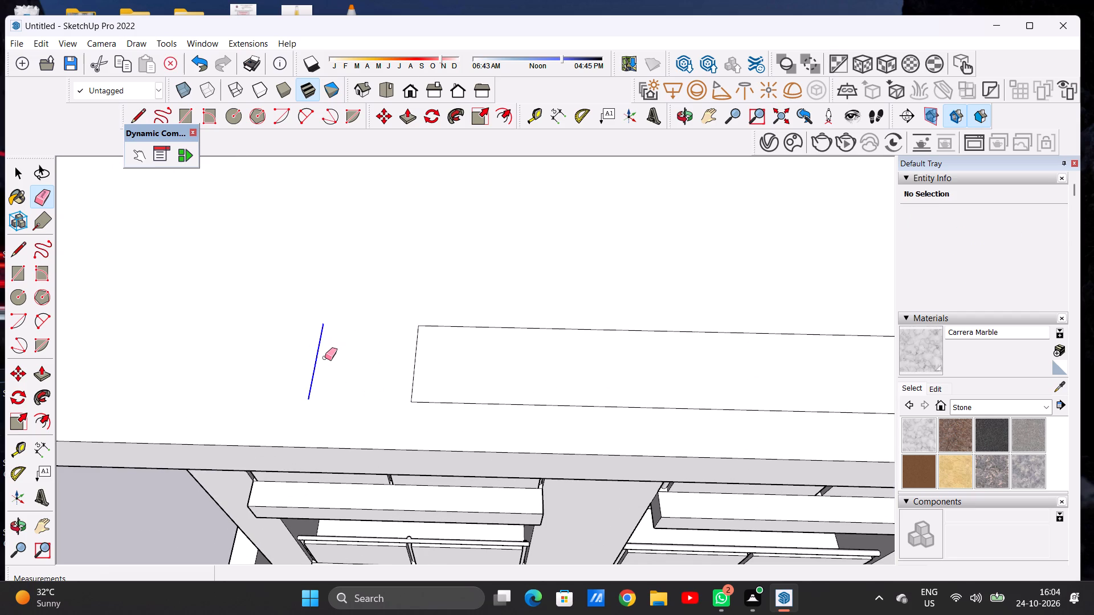
key("space")
Push/Pull the rooftop rectangle upward into a low upright block near the roof's front edge.
type("P")
scroll(333, 296, "down", 14)
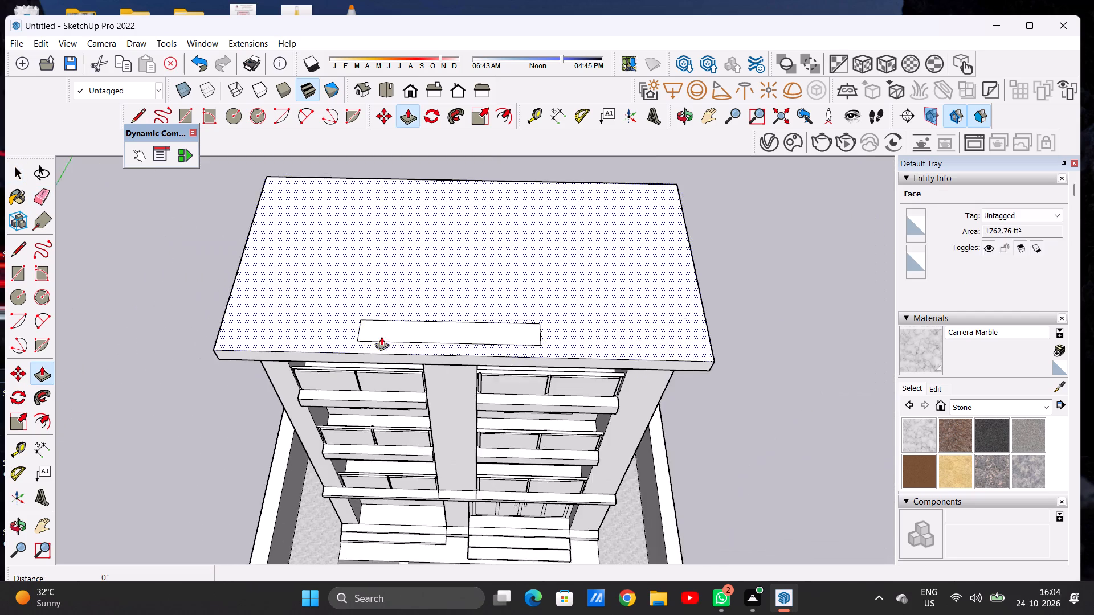
middle_click_drag(526, 345, 509, 307)
scroll(502, 298, "up", 1)
scroll(502, 298, "down", 2)
scroll(502, 298, "up", 6)
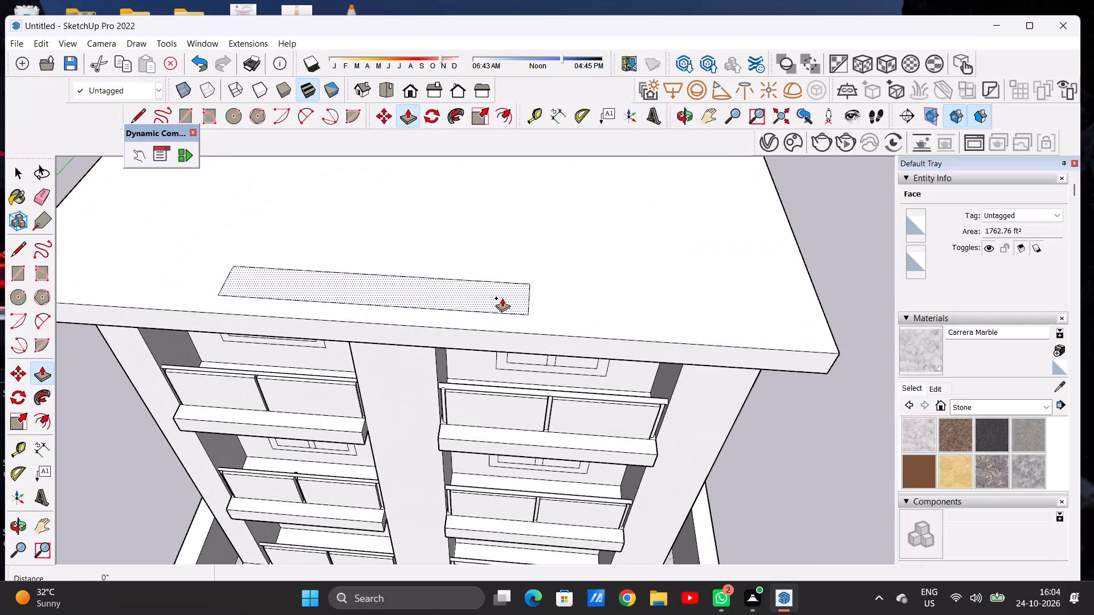
left_click(502, 298)
scroll(517, 264, "down", 6)
left_click(520, 252)
key("space")
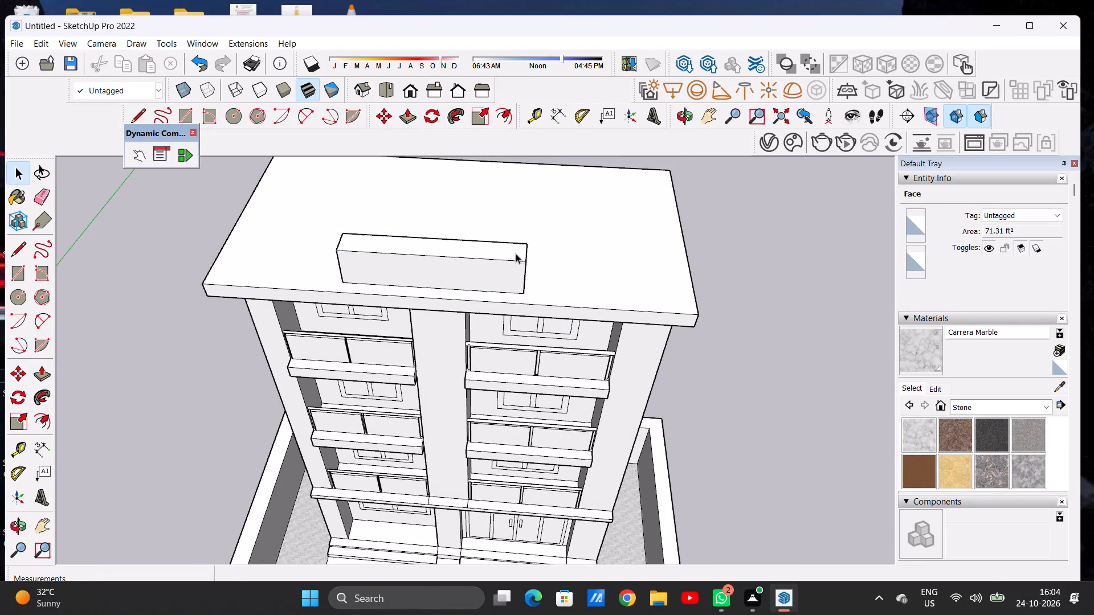
Push/Pull the top face of the rooftop block upward by about 1' 3" to make the block taller.
scroll(473, 275, "down", 10)
middle_click_drag(458, 300, 476, 172)
scroll(475, 218, "up", 7)
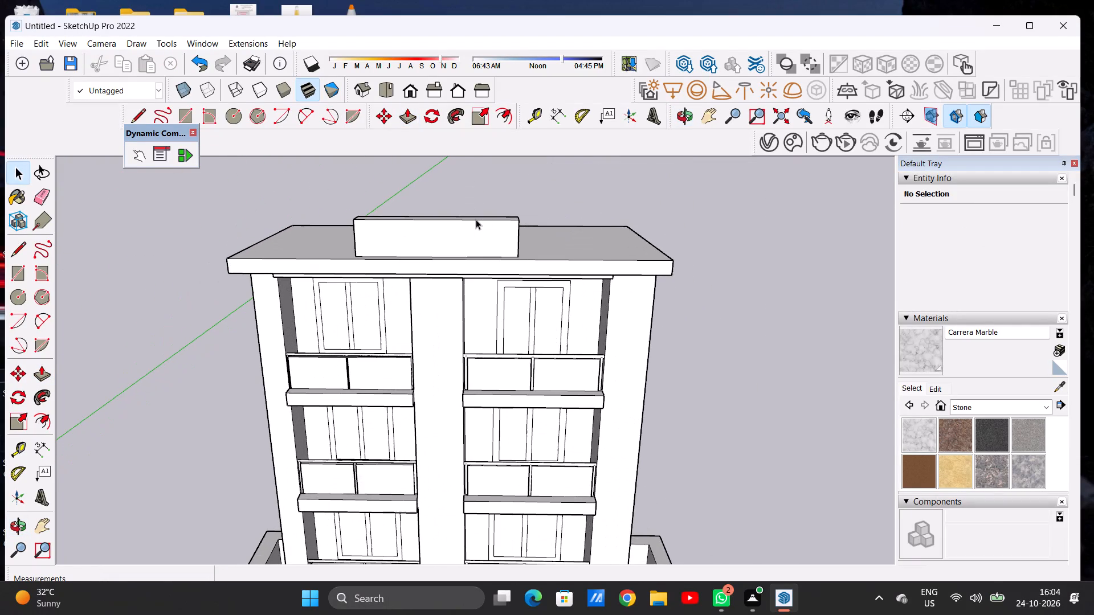
middle_click_drag(473, 236, 467, 210)
middle_click_drag(541, 222, 390, 243)
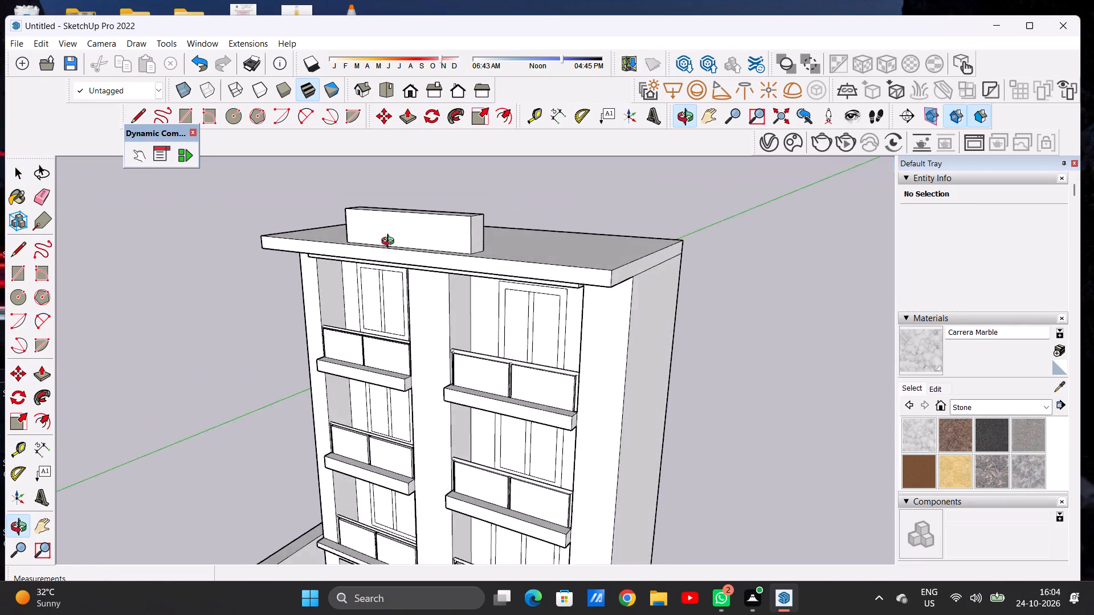
middle_click_drag(390, 243, 354, 318)
scroll(410, 261, "up", 5)
key("p")
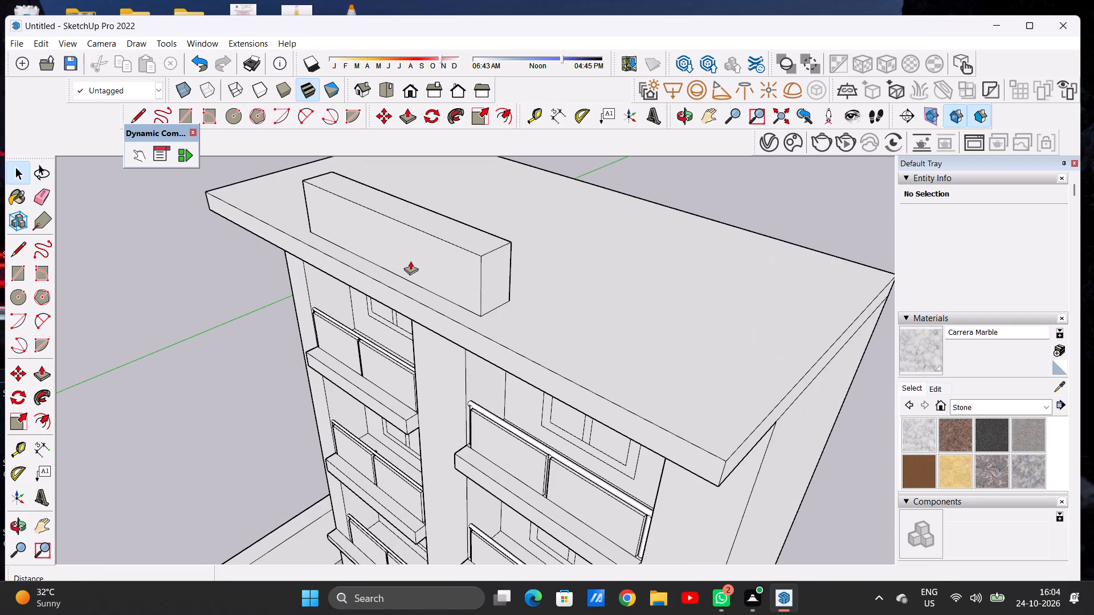
left_click(465, 233)
left_click(469, 218)
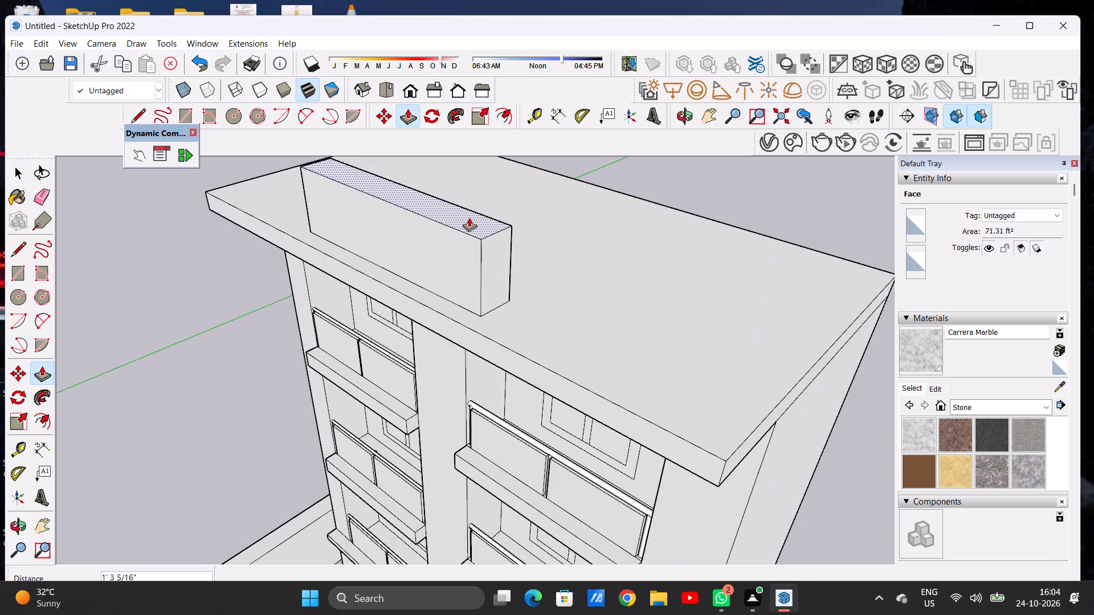
key("space")
Push/Pull the rear face of the rooftop block inward to make the block thinner.
scroll(475, 265, "down", 6)
middle_click_drag(598, 249, 492, 255)
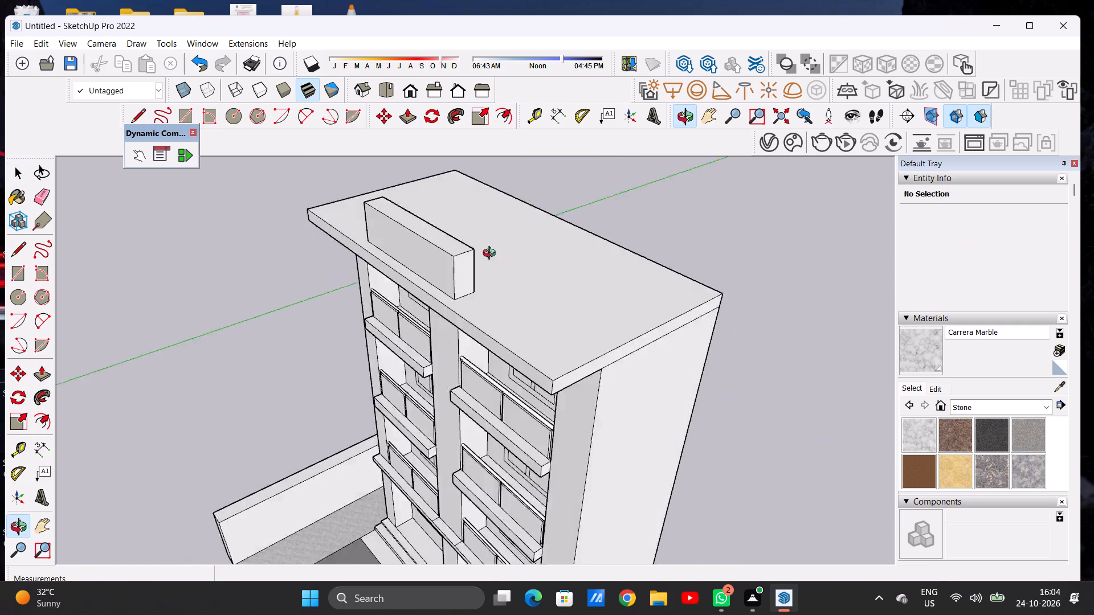
middle_click_drag(492, 255, 271, 265)
scroll(325, 214, "up", 5)
key("p")
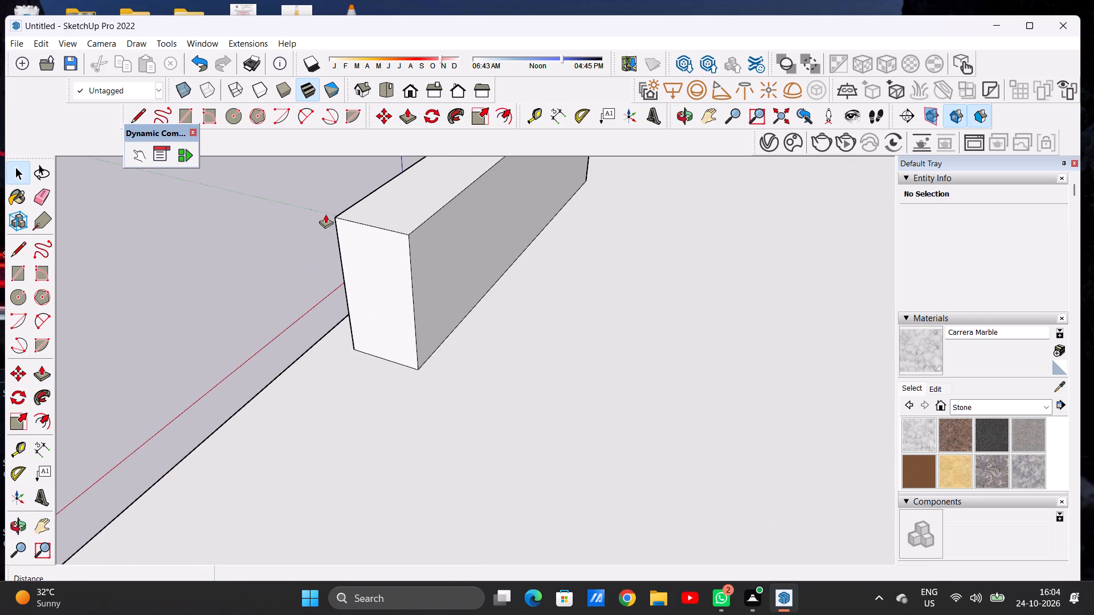
left_click(416, 257)
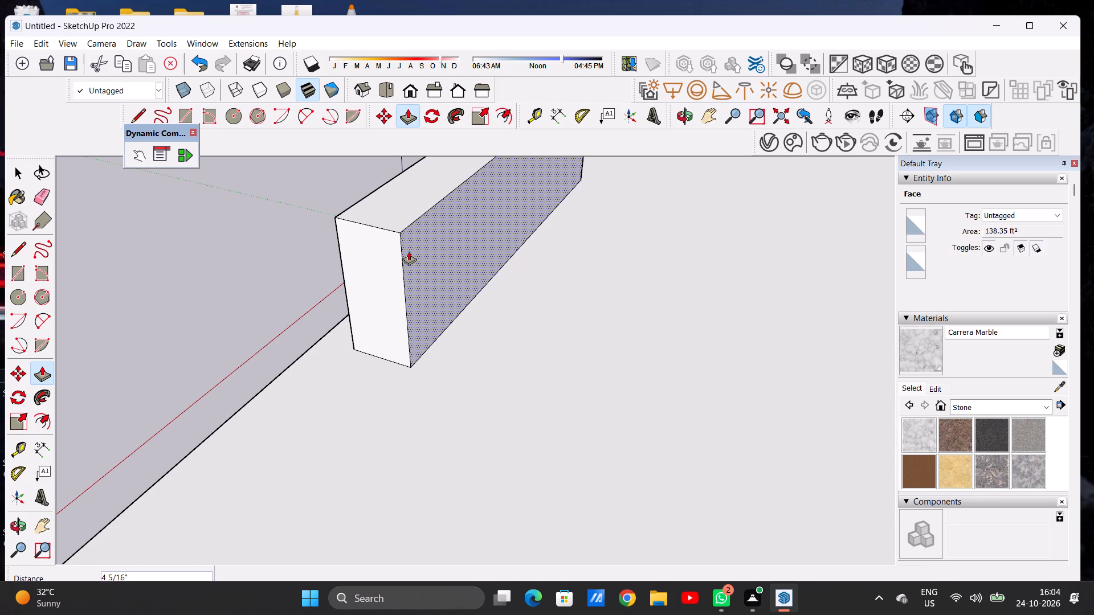
left_click(394, 244)
key("space")
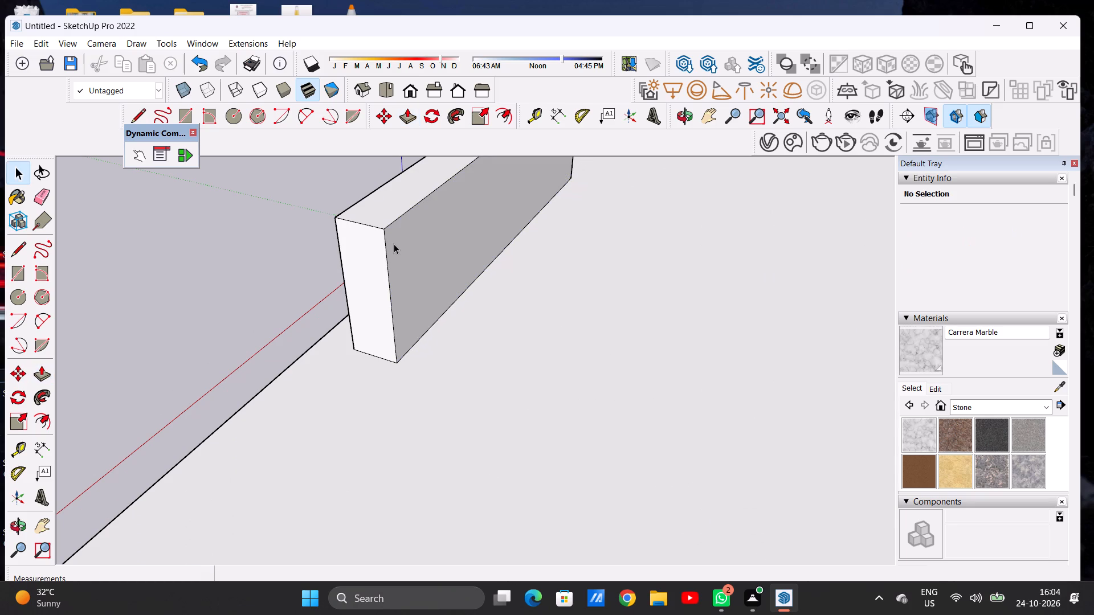
Examine the rooftop block's proportions against the whole building from the front and the side.
scroll(379, 272, "down", 8)
middle_click_drag(439, 275, 692, 247)
scroll(425, 255, "down", 6)
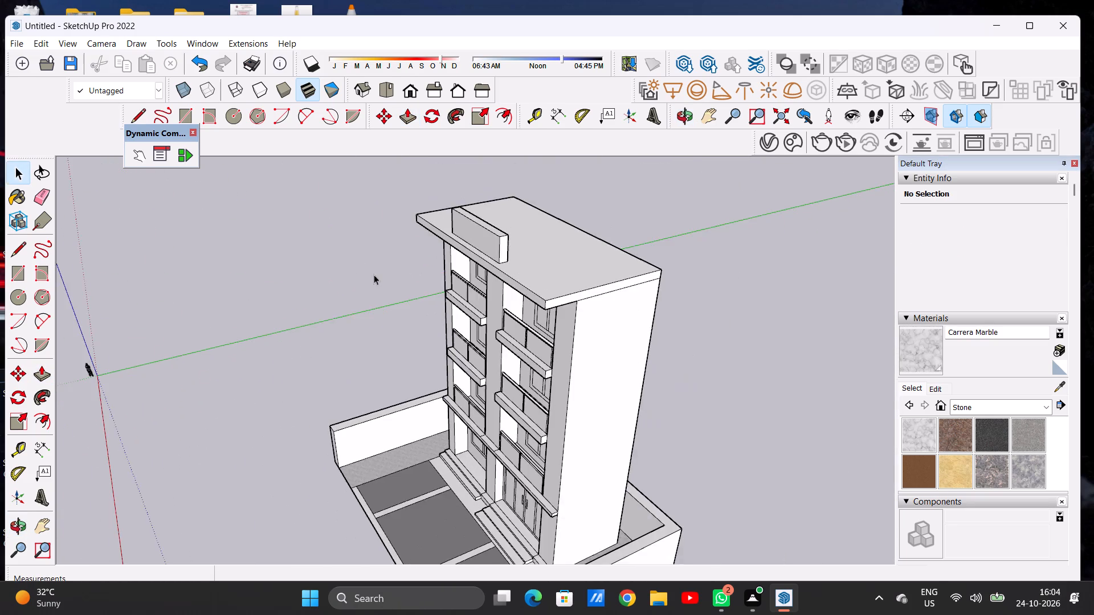
middle_click_drag(375, 274, 633, 202)
scroll(541, 204, "up", 7)
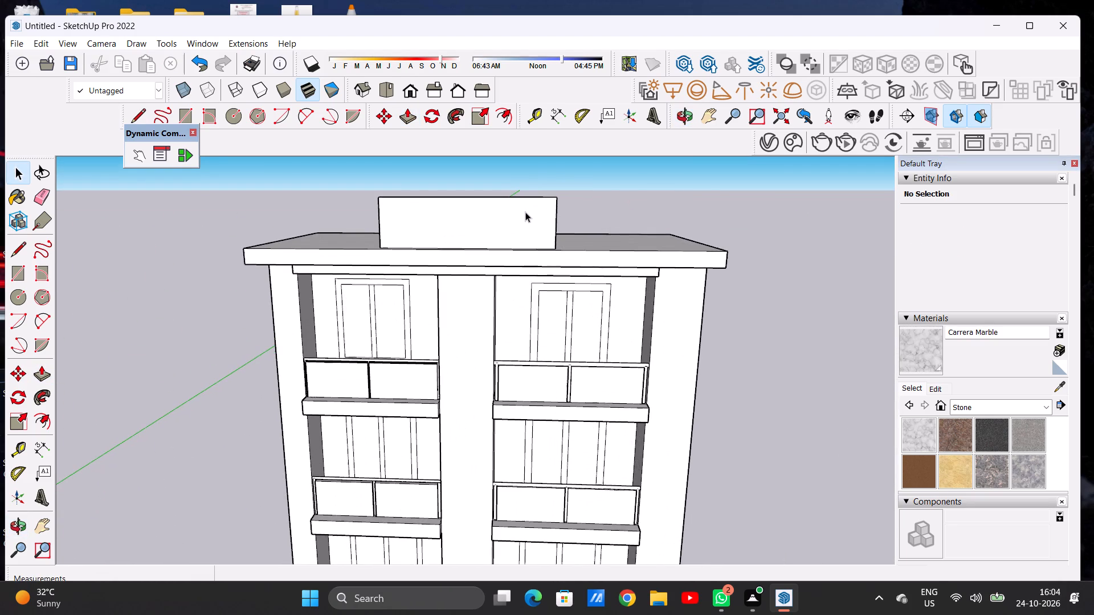
scroll(511, 198, "down", 5)
middle_click(503, 216)
scroll(505, 216, "up", 3)
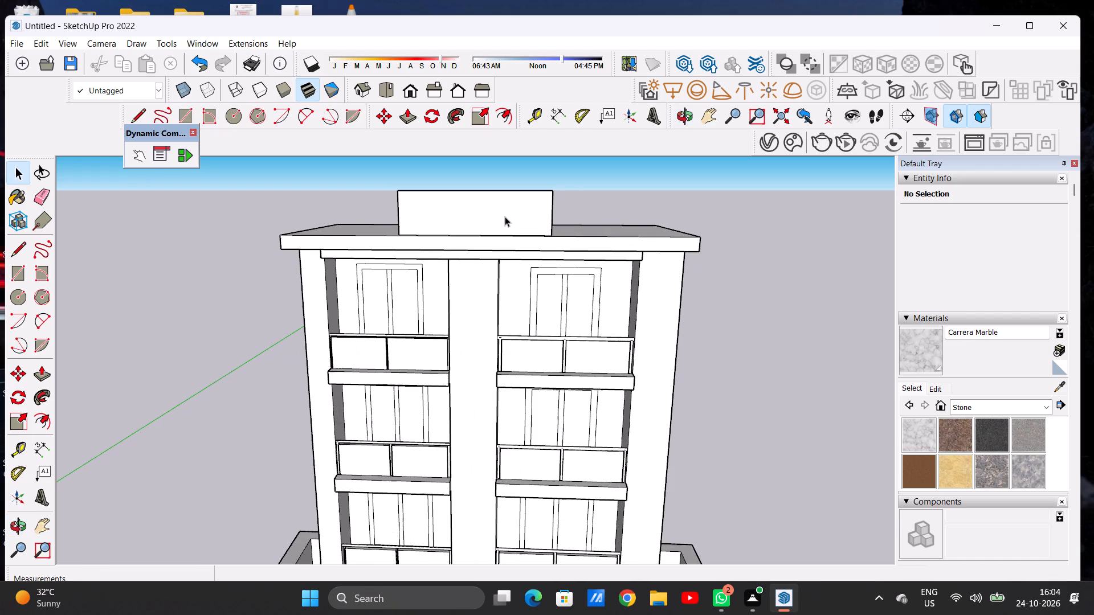
scroll(432, 249, "down", 10)
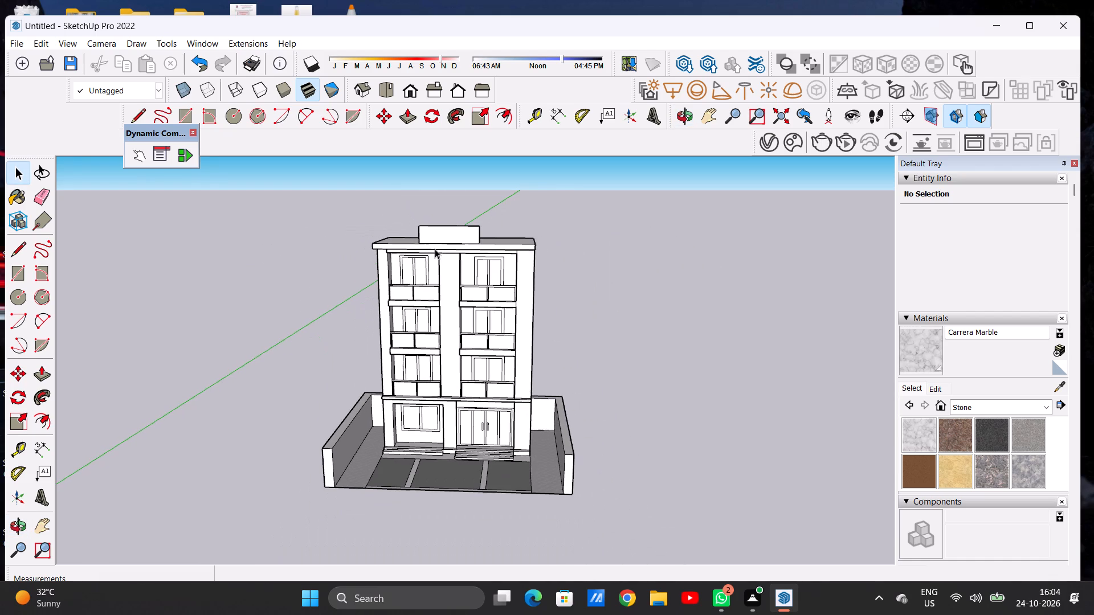
scroll(512, 317, "down", 3)
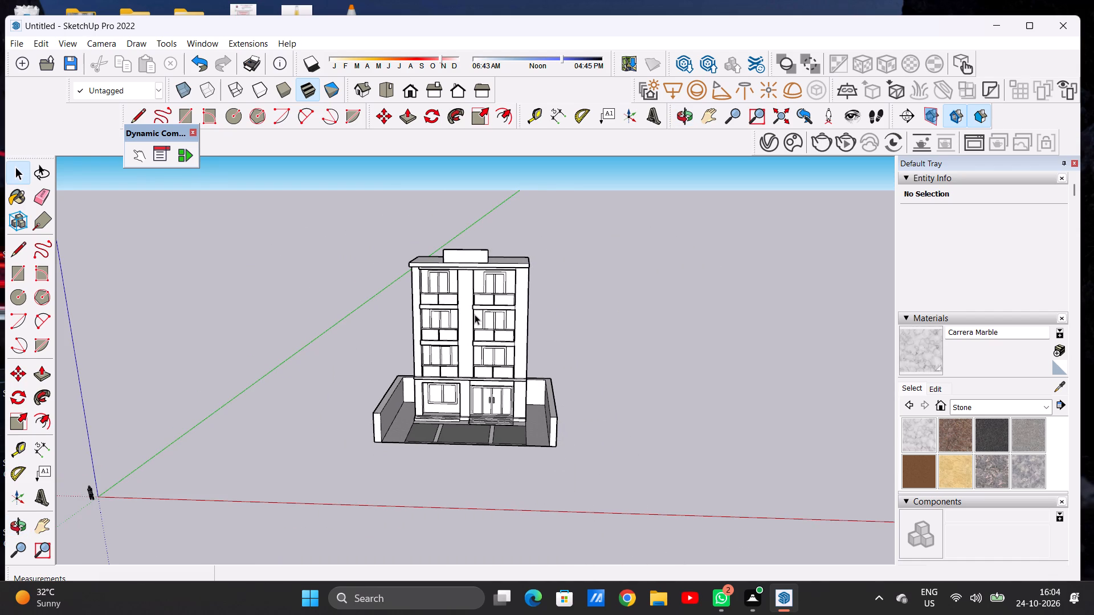
scroll(464, 270, "up", 3)
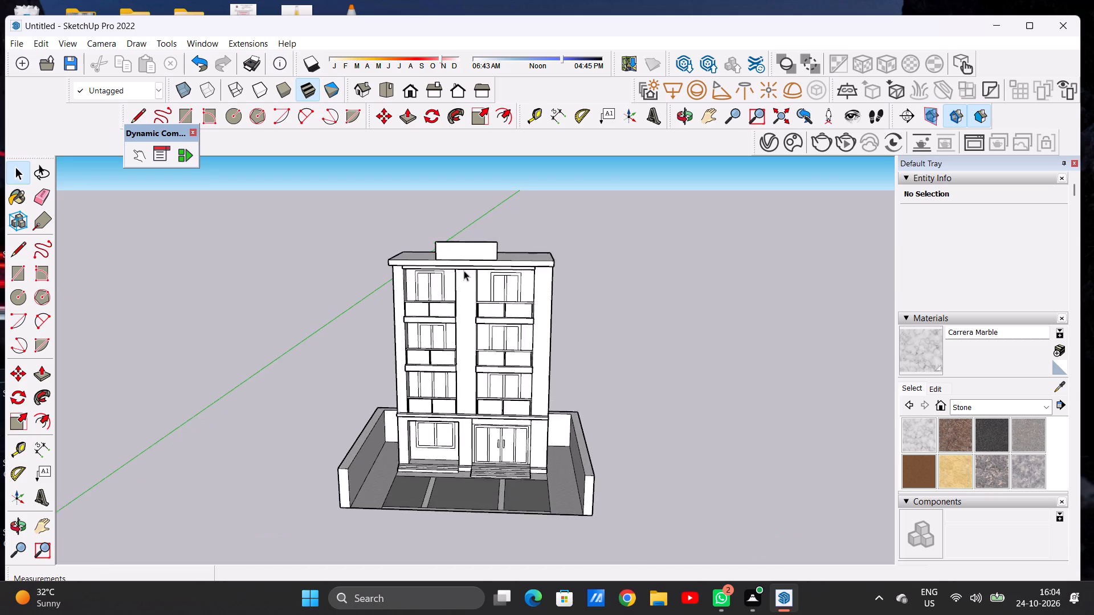
scroll(464, 270, "up", 3)
middle_click_drag(471, 321, 472, 298)
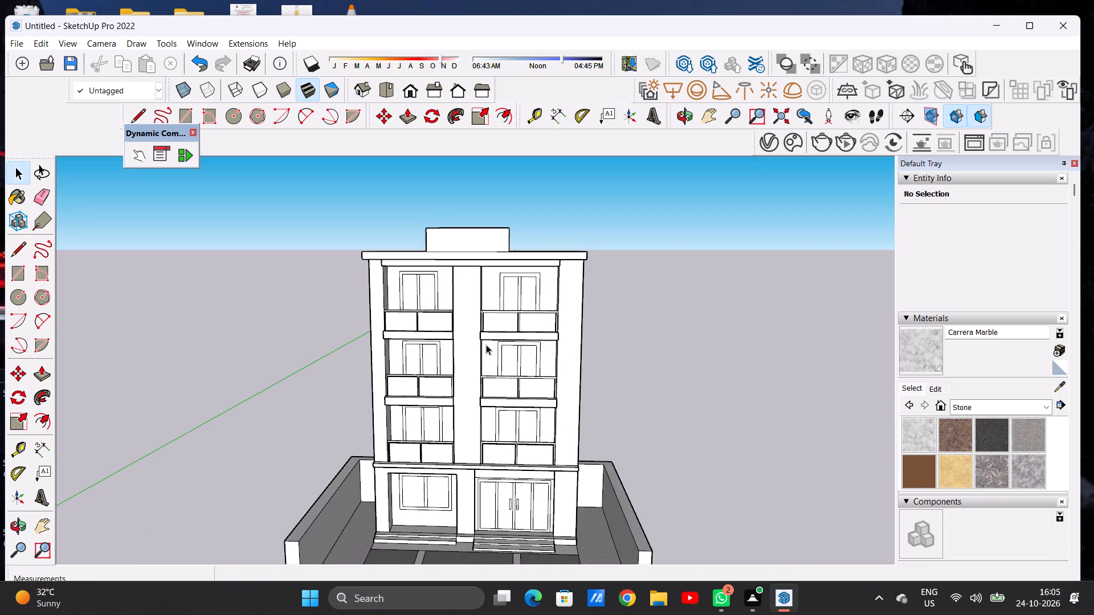
middle_click_drag(550, 342, 174, 341)
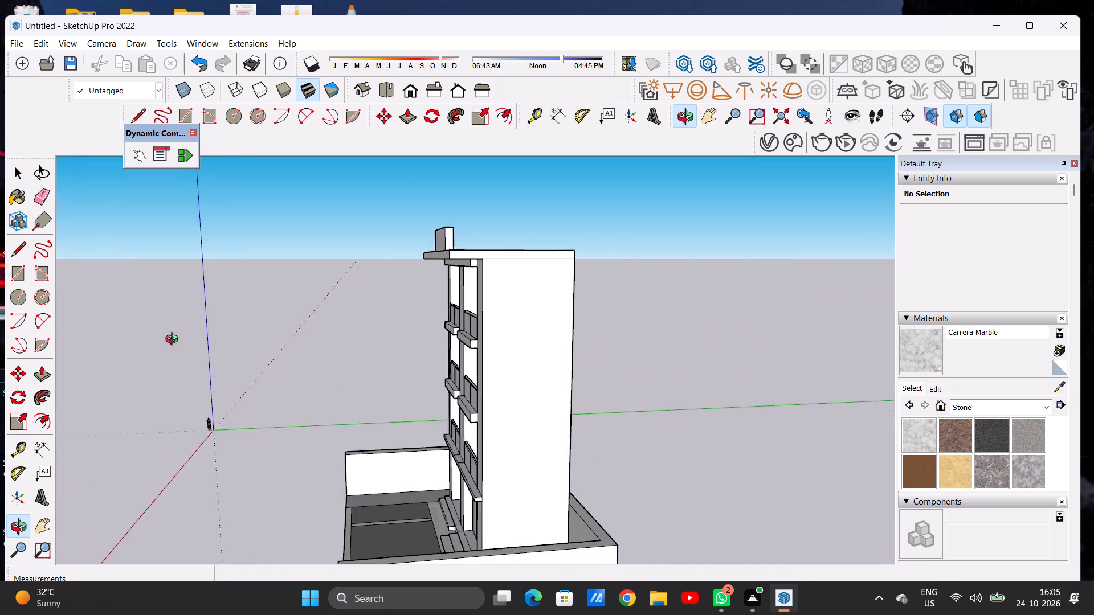
middle_click_drag(174, 341, 550, 364)
scroll(599, 359, "up", 1)
scroll(599, 359, "down", 7)
scroll(510, 312, "up", 9)
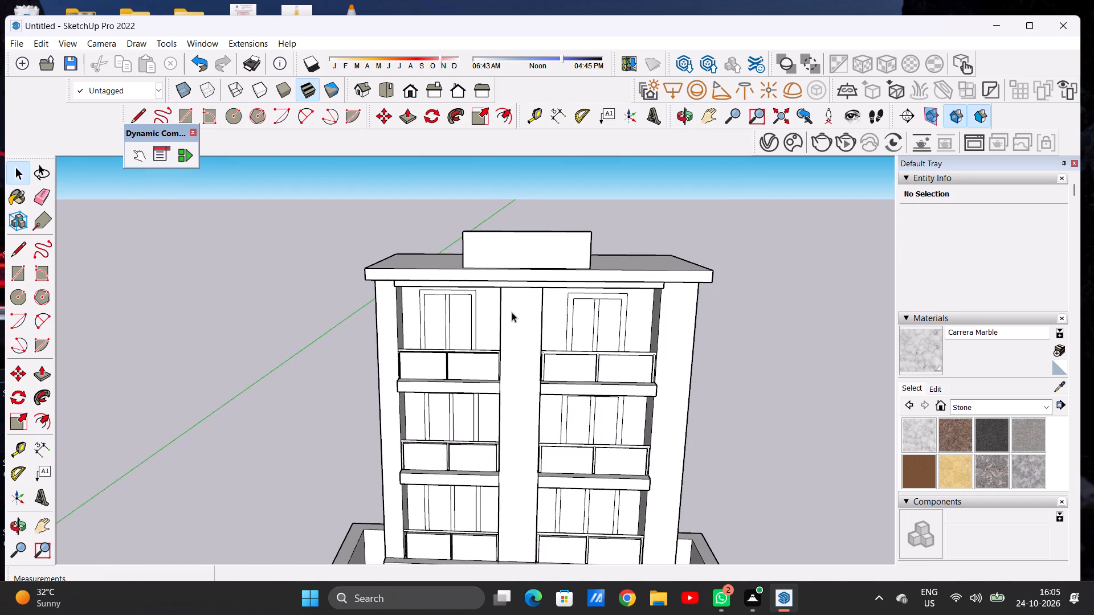
middle_click_drag(523, 314, 515, 343)
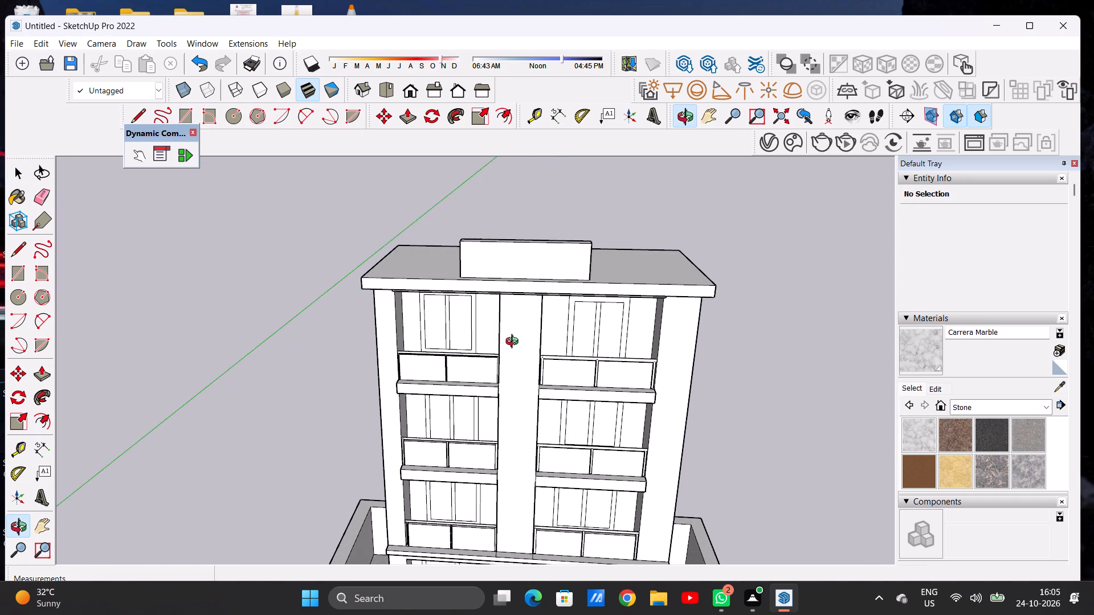
middle_click_drag(515, 343, 521, 348)
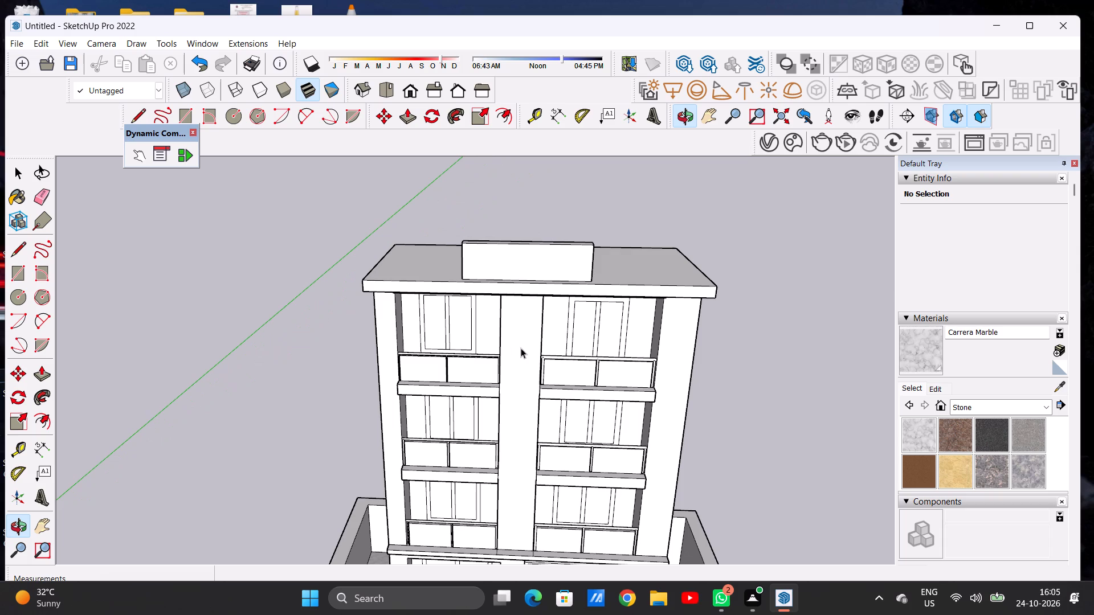
Review the hotel's facade, balconies, entrance and walled forecourt, and check the written project brief.
scroll(497, 277, "down", 10)
scroll(503, 359, "up", 7)
middle_click_drag(505, 432, 515, 351)
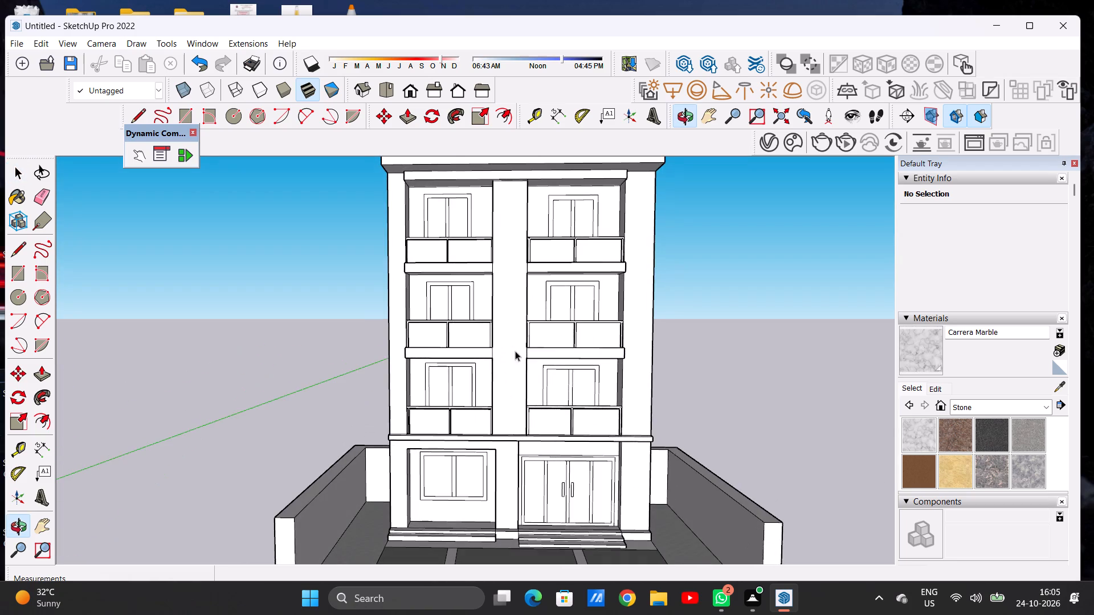
scroll(456, 306, "down", 5)
scroll(498, 406, "up", 7)
middle_click_drag(668, 367, 289, 367)
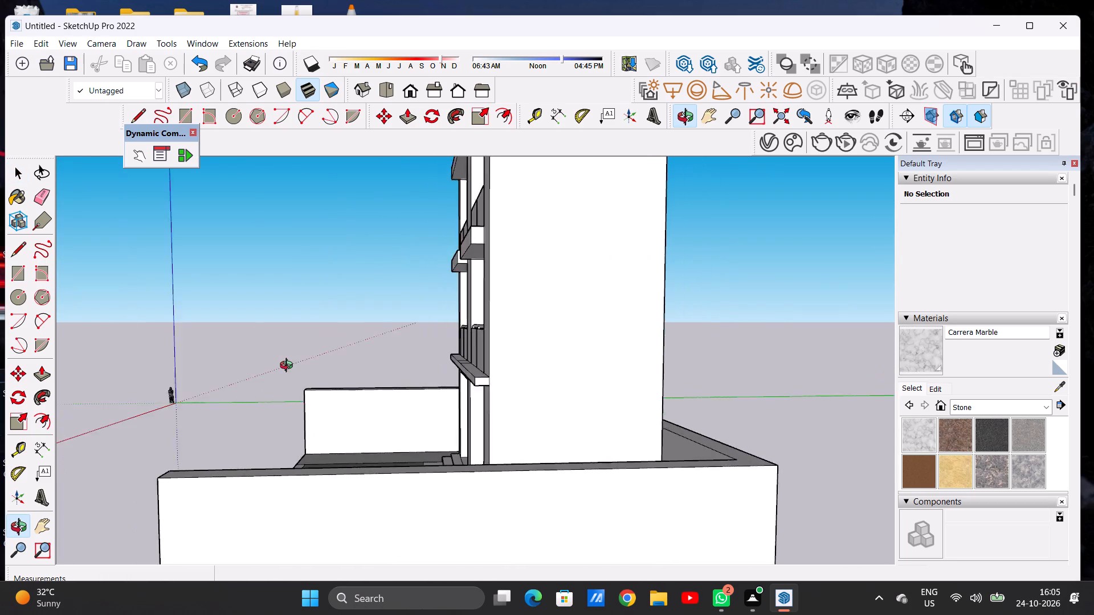
middle_click_drag(289, 367, 645, 383)
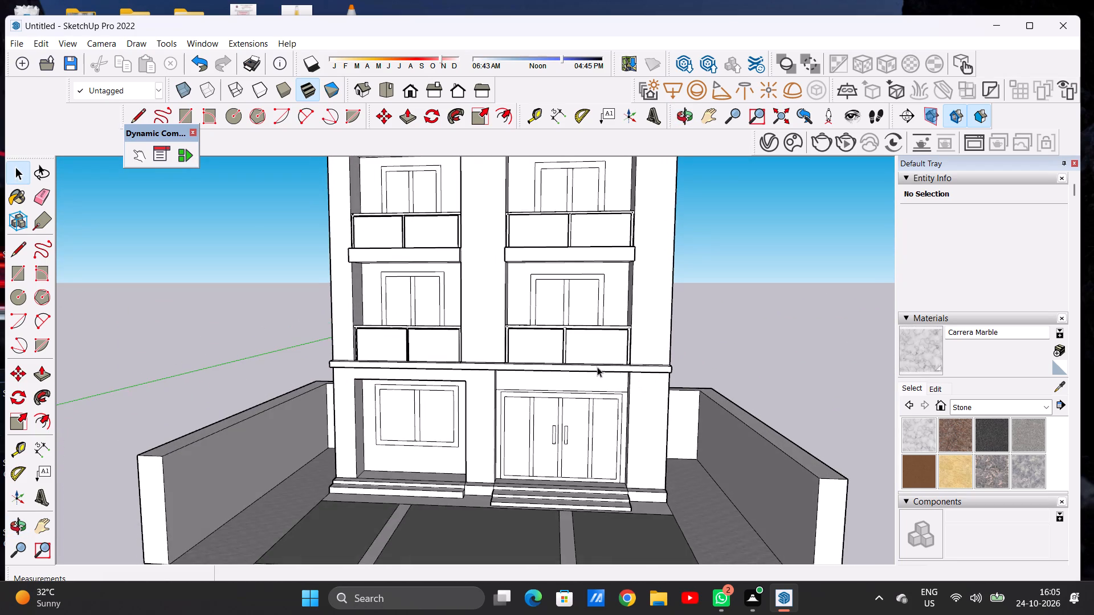
scroll(598, 382, "down", 10)
scroll(554, 276, "up", 6)
scroll(452, 284, "up", 1)
middle_click_drag(451, 284, 471, 308)
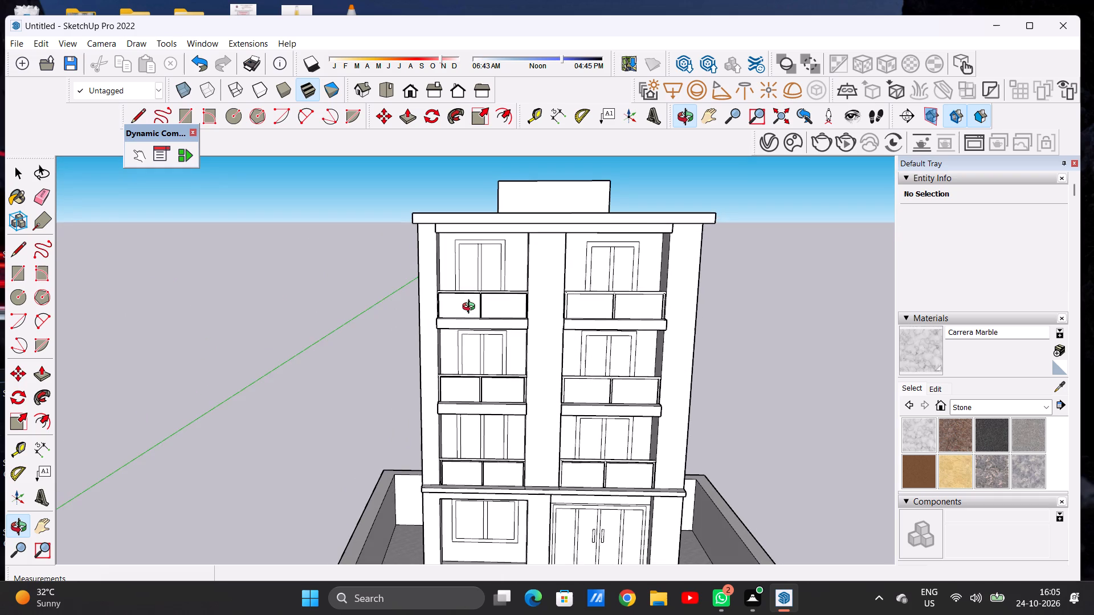
middle_click_drag(471, 308, 472, 306)
scroll(511, 265, "down", 7)
scroll(562, 427, "up", 5)
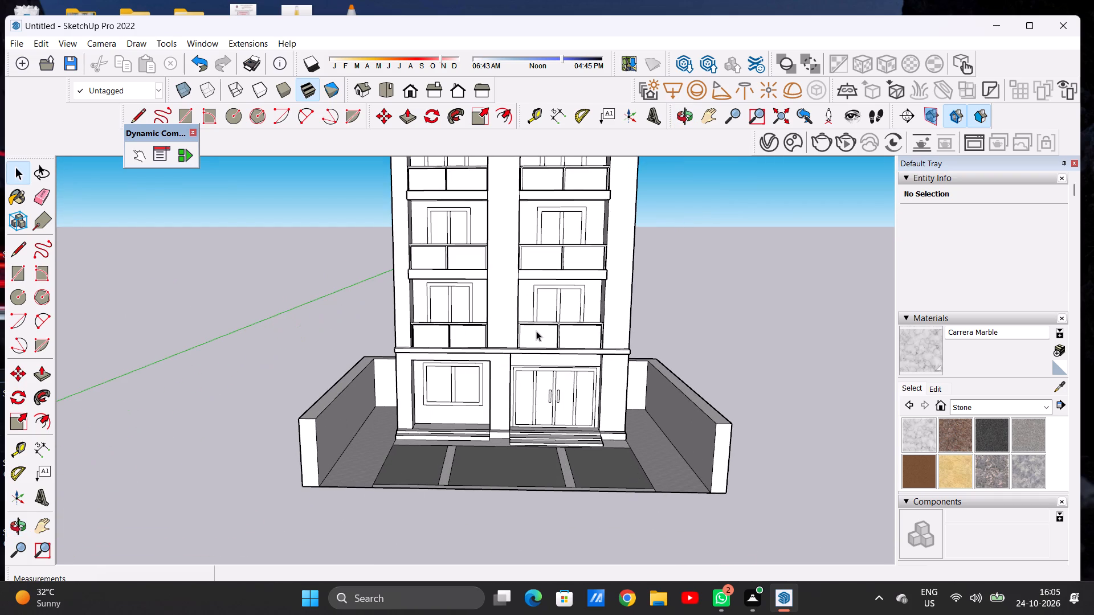
scroll(508, 336, "down", 5)
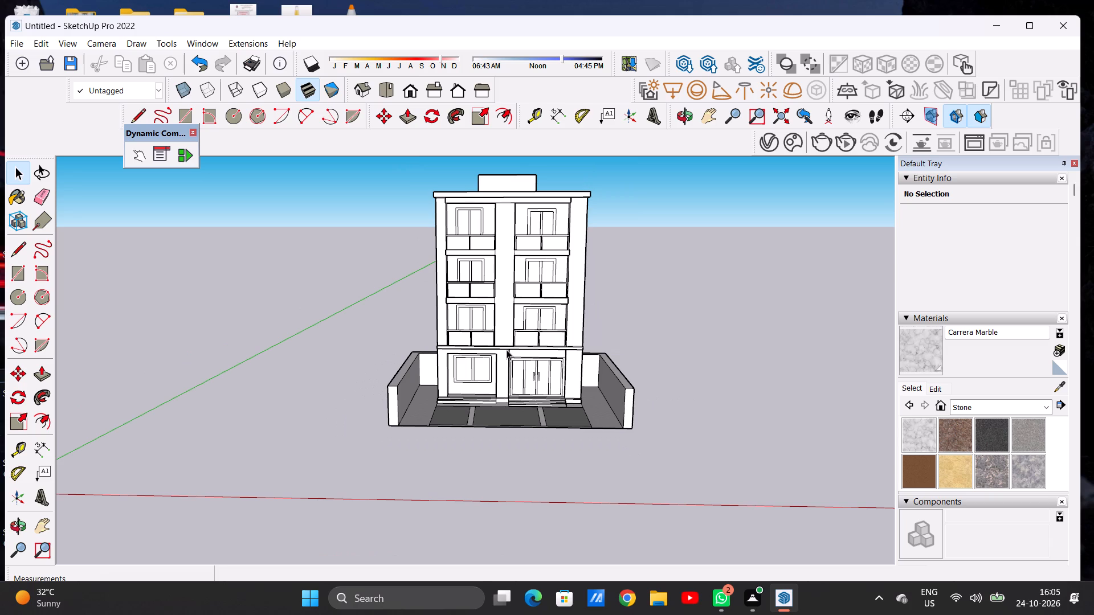
scroll(518, 370, "up", 11)
scroll(487, 294, "down", 8)
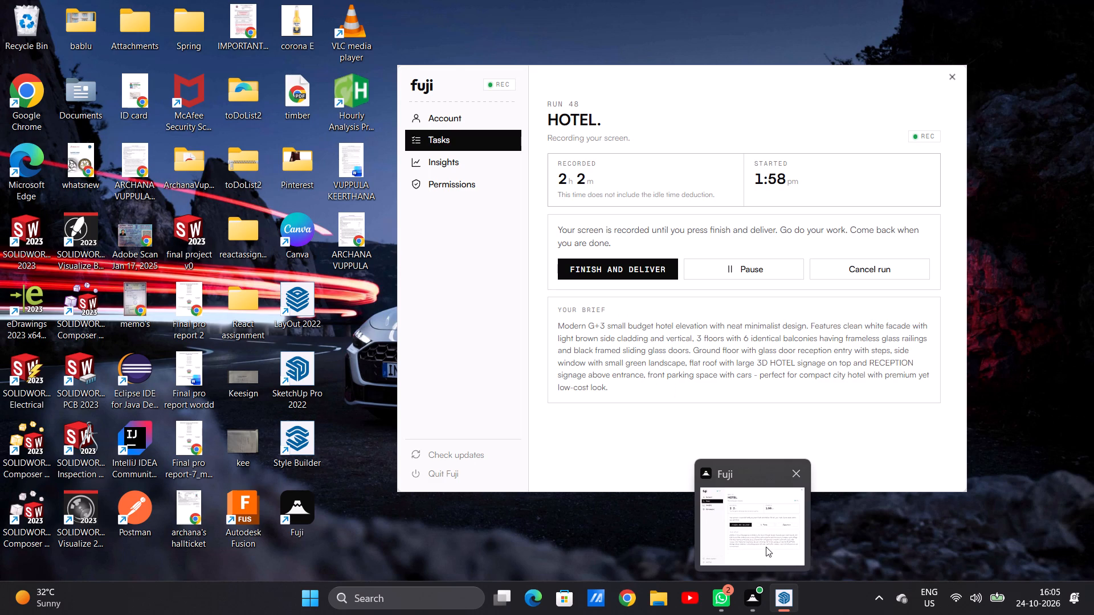
left_click(773, 546)
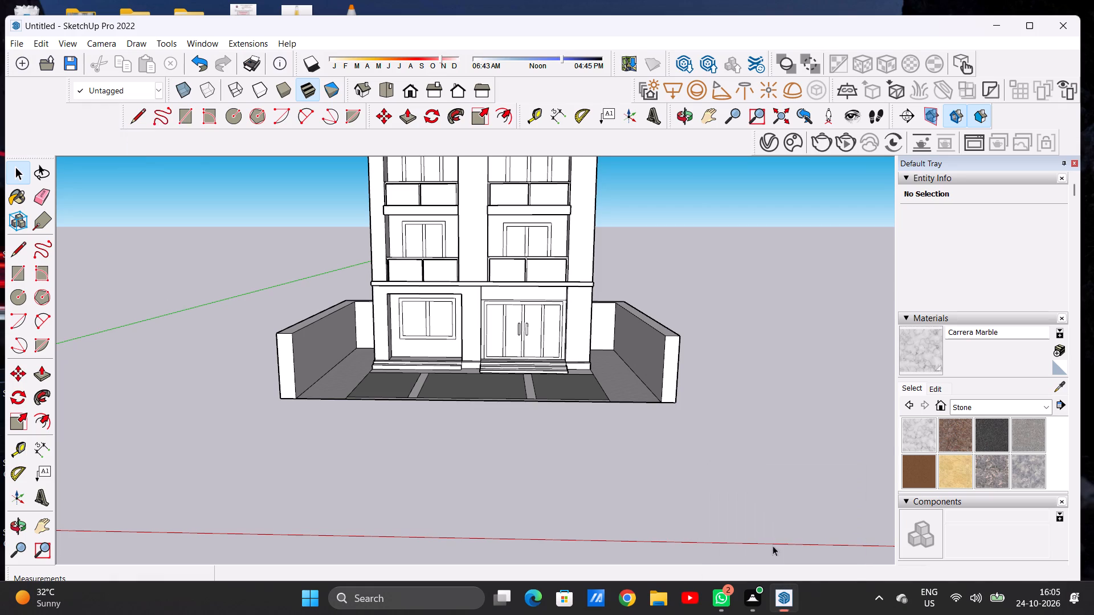
scroll(526, 385, "down", 9)
scroll(499, 305, "up", 6)
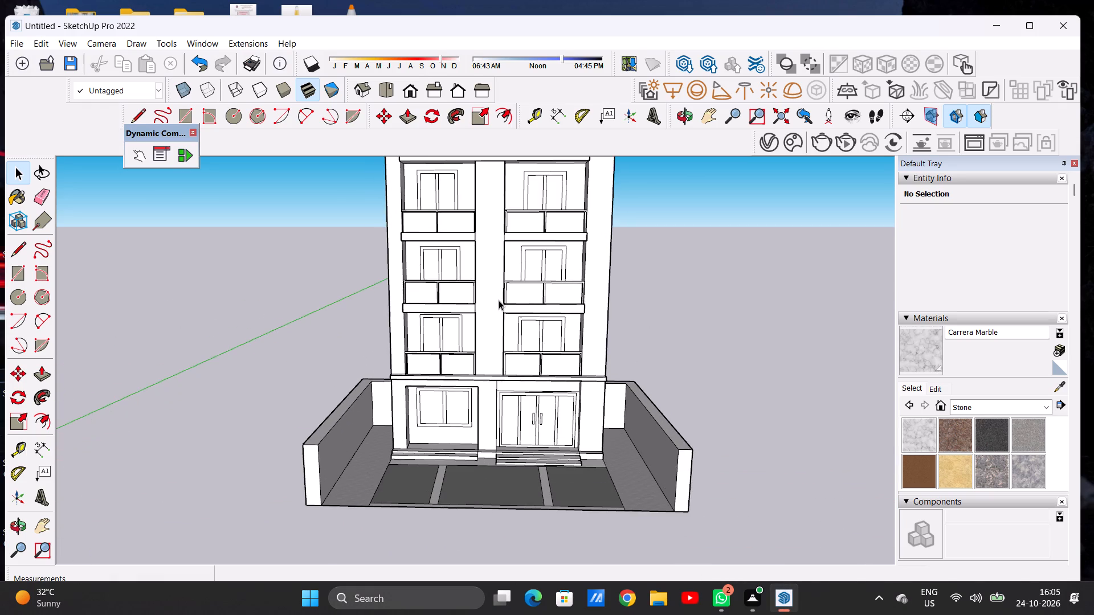
middle_click_drag(513, 342, 492, 367)
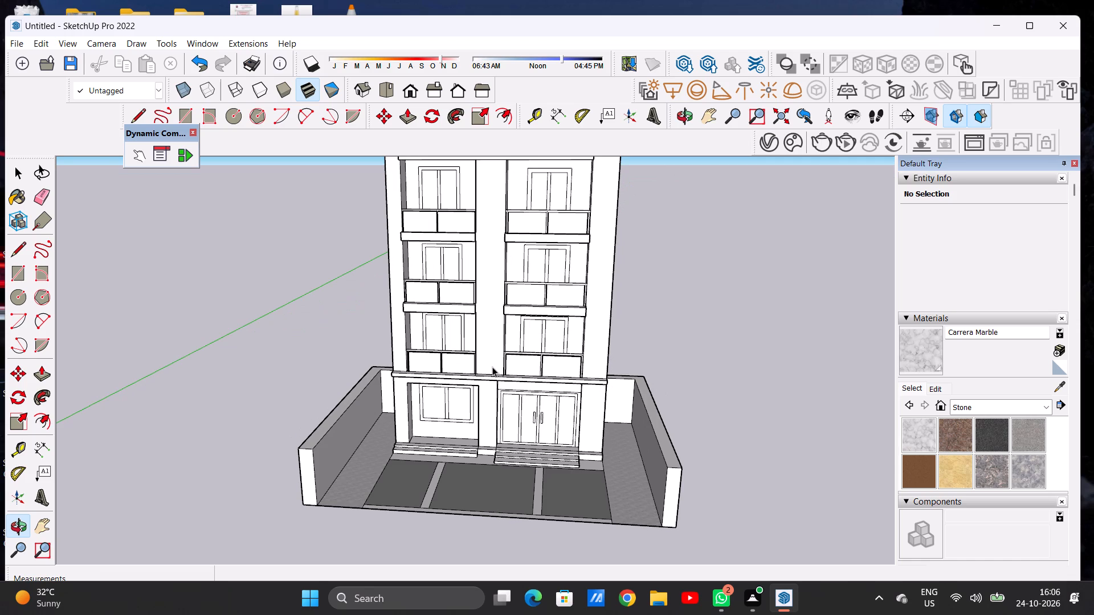
scroll(397, 358, "down", 4)
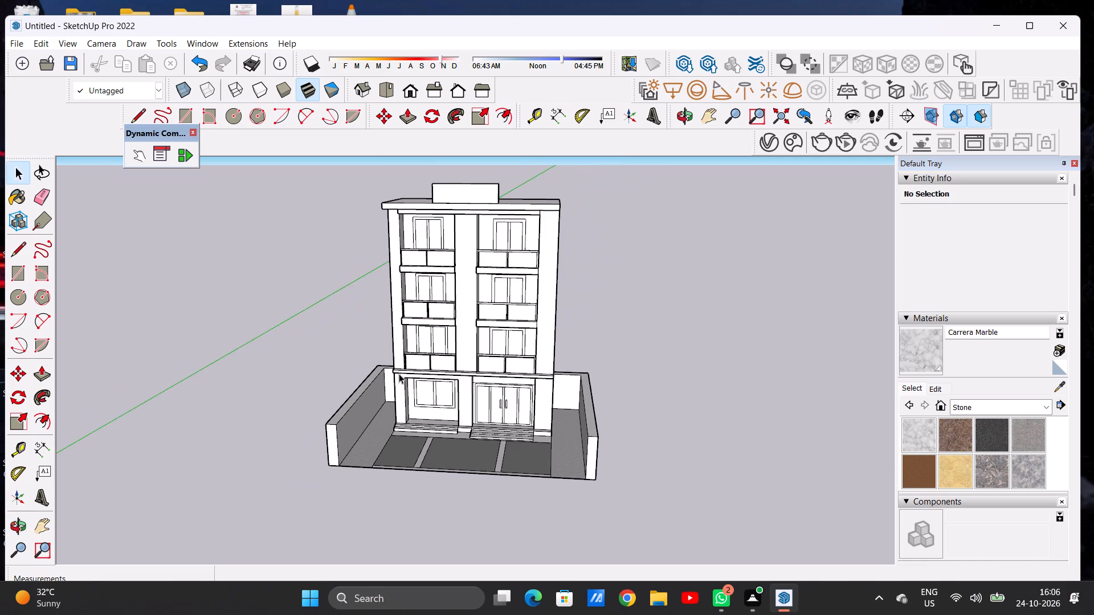
Paint the outer frame of the ground-floor window with Wood Veneer 01 from the Wood materials.
scroll(430, 393, "up", 14)
middle_click_drag(430, 421, 451, 389)
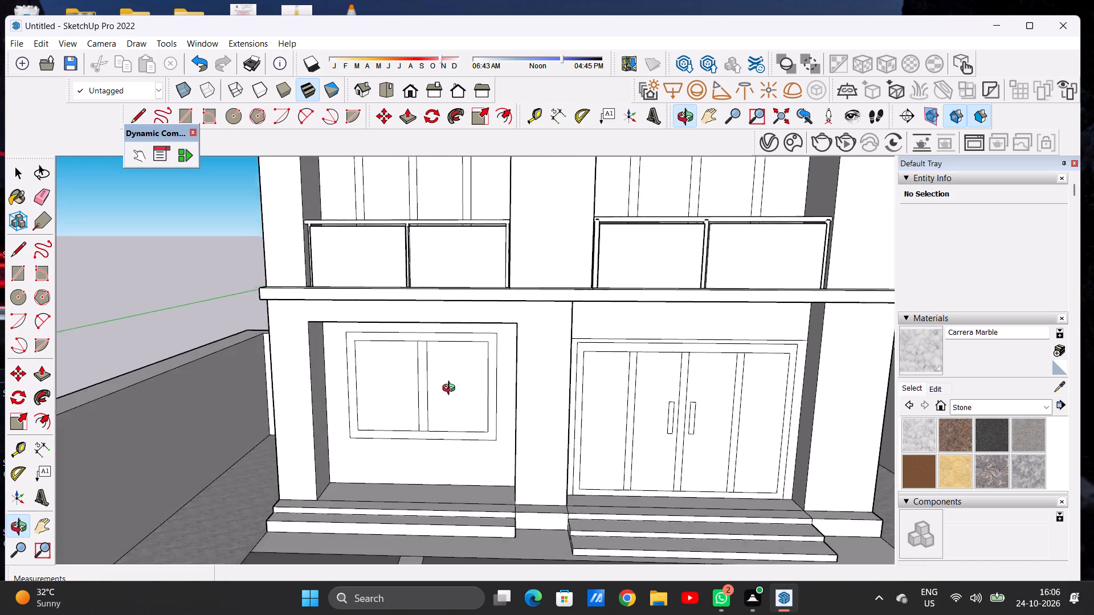
middle_click_drag(451, 389, 458, 371)
scroll(440, 313, "down", 5)
scroll(446, 371, "up", 5)
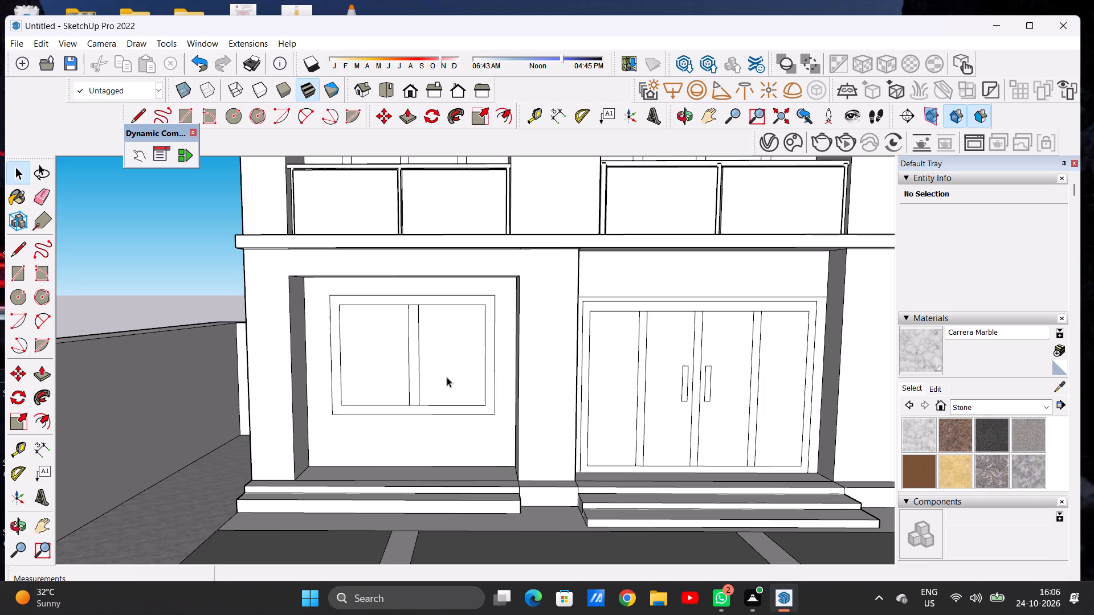
scroll(489, 373, "up", 4)
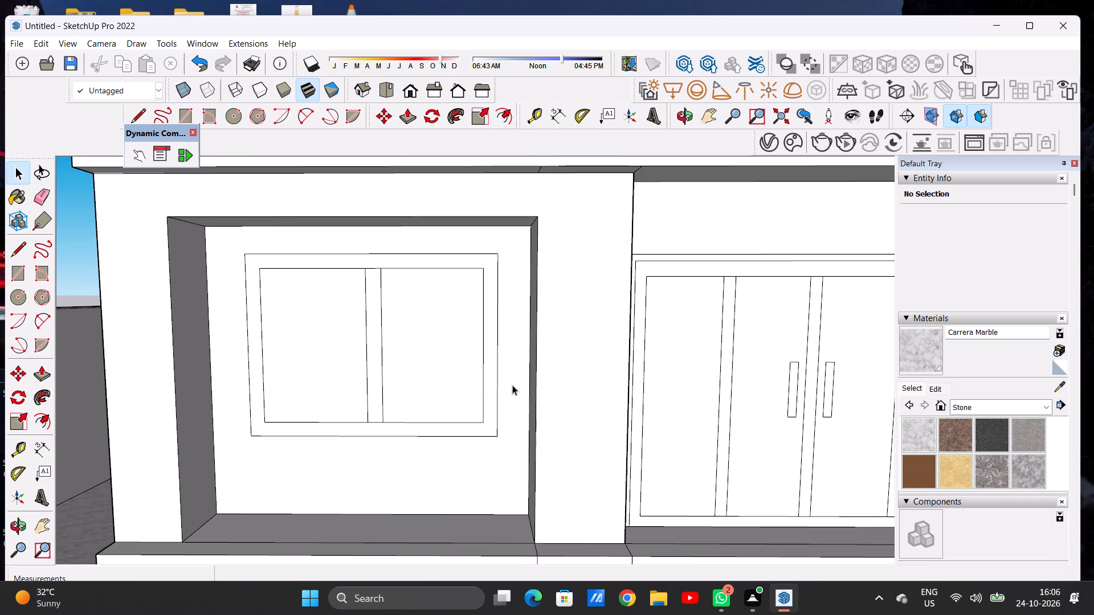
left_click(965, 408)
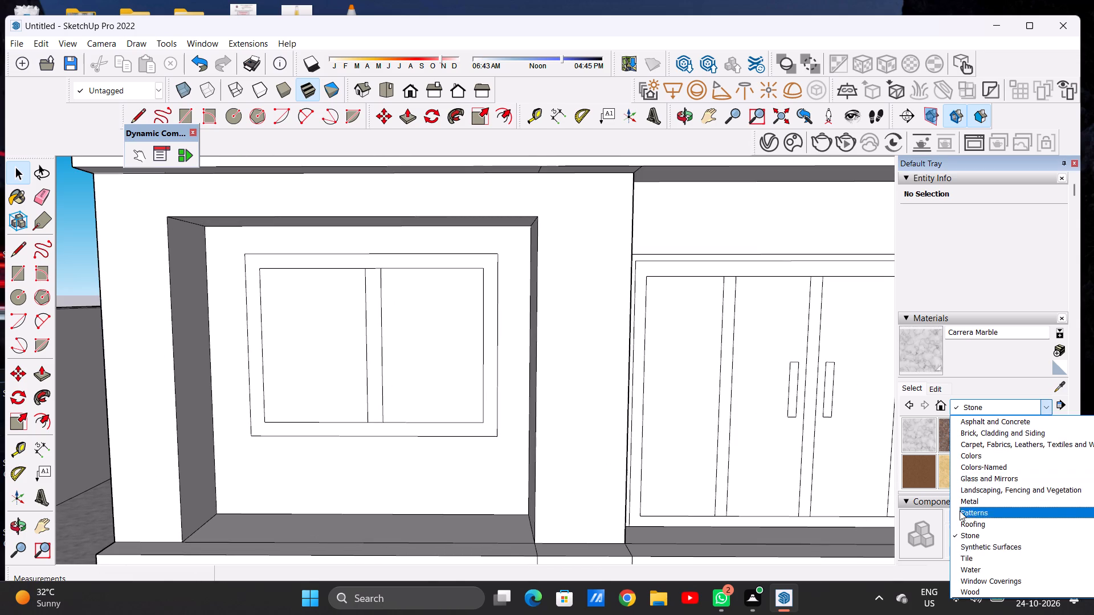
left_click(961, 588)
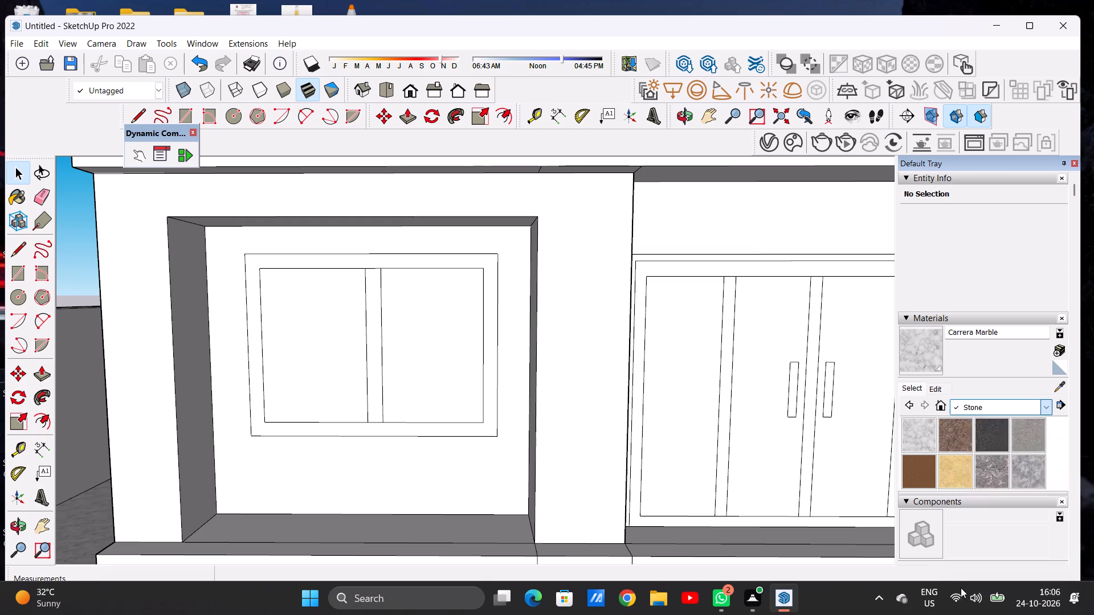
scroll(946, 463, "down", 1)
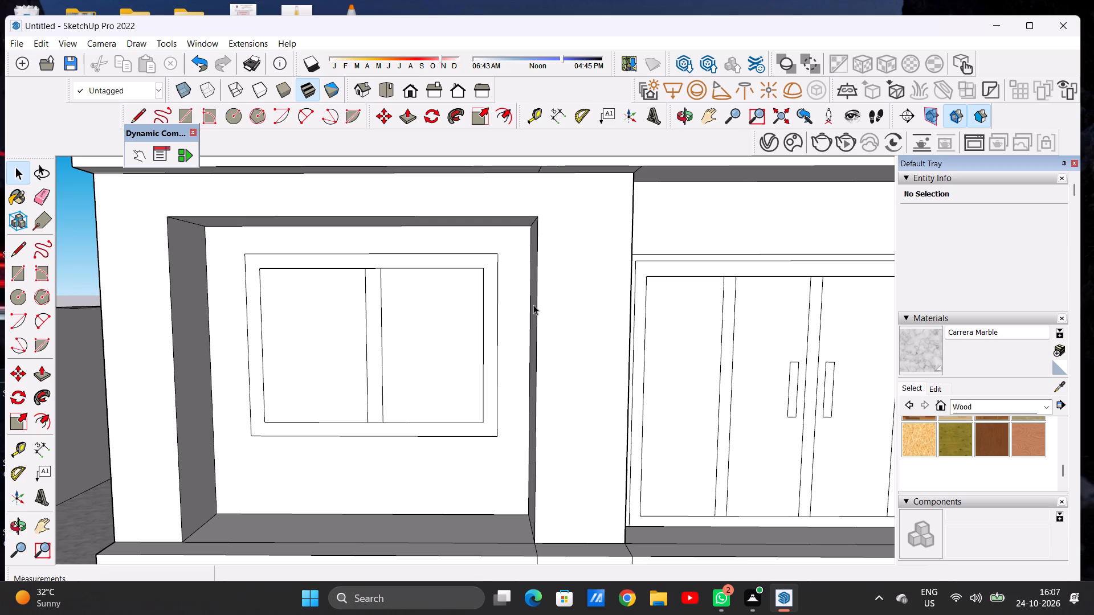
scroll(417, 345, "down", 5)
scroll(451, 305, "up", 7)
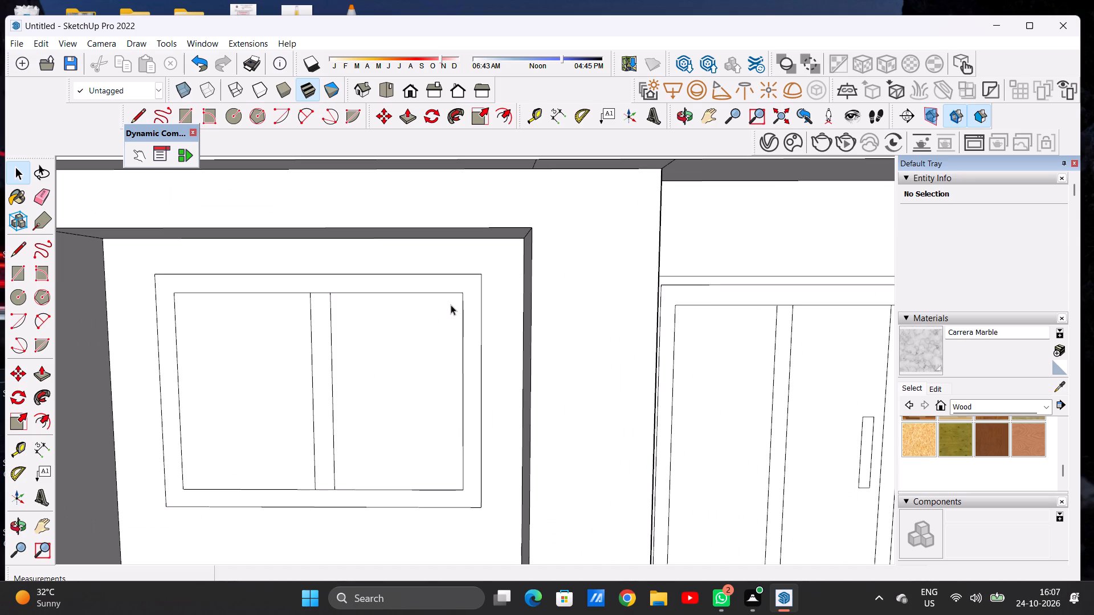
key("o")
key("space")
scroll(442, 319, "down", 11)
scroll(389, 345, "up", 2)
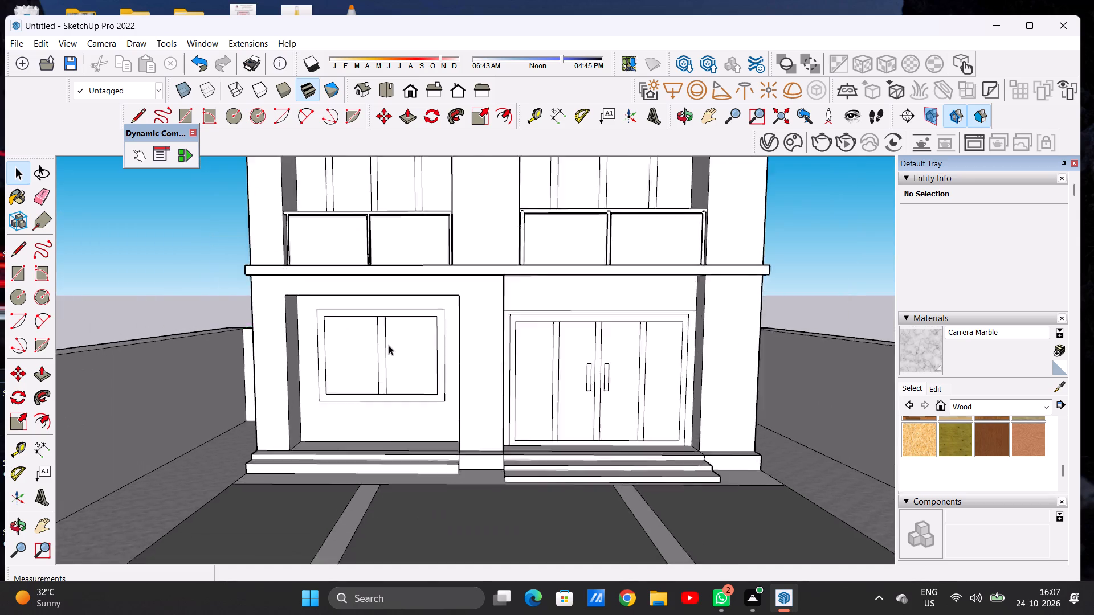
scroll(389, 345, "up", 5)
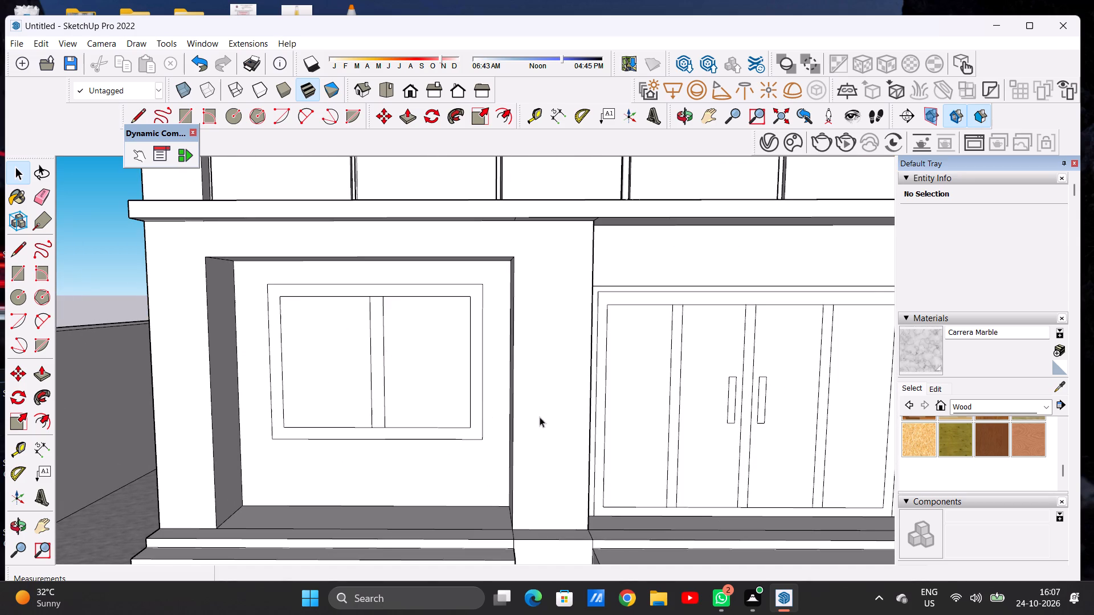
left_click(993, 437)
scroll(280, 288, "up", 5)
scroll(280, 288, "down", 1)
scroll(280, 288, "up", 4)
left_click(260, 294)
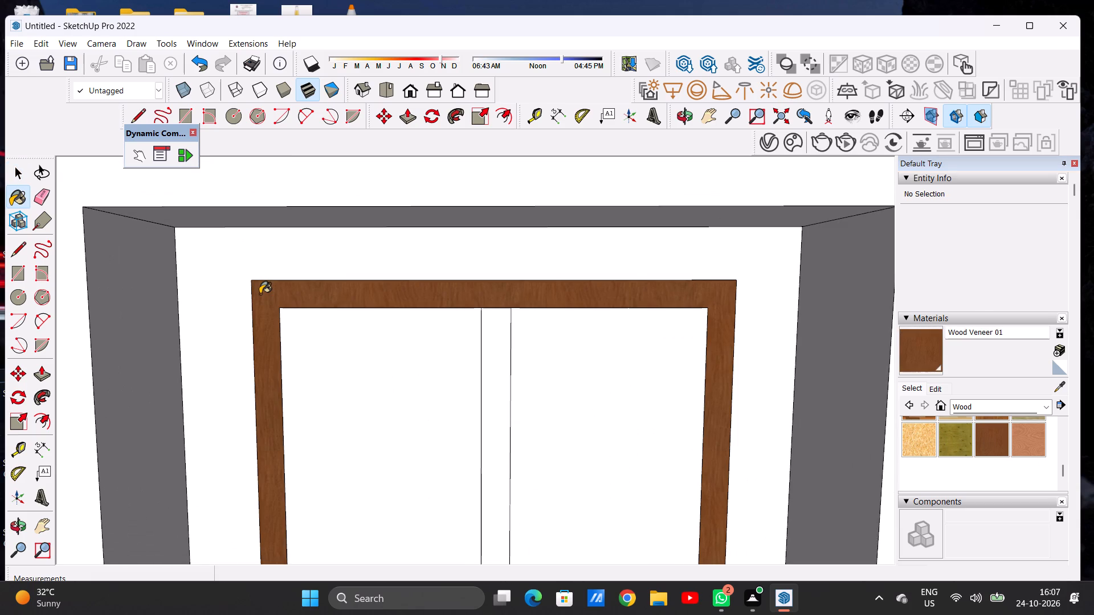
Paint the centre mullion of the ground-floor window with Wood Veneer 01.
scroll(357, 185, "down", 15)
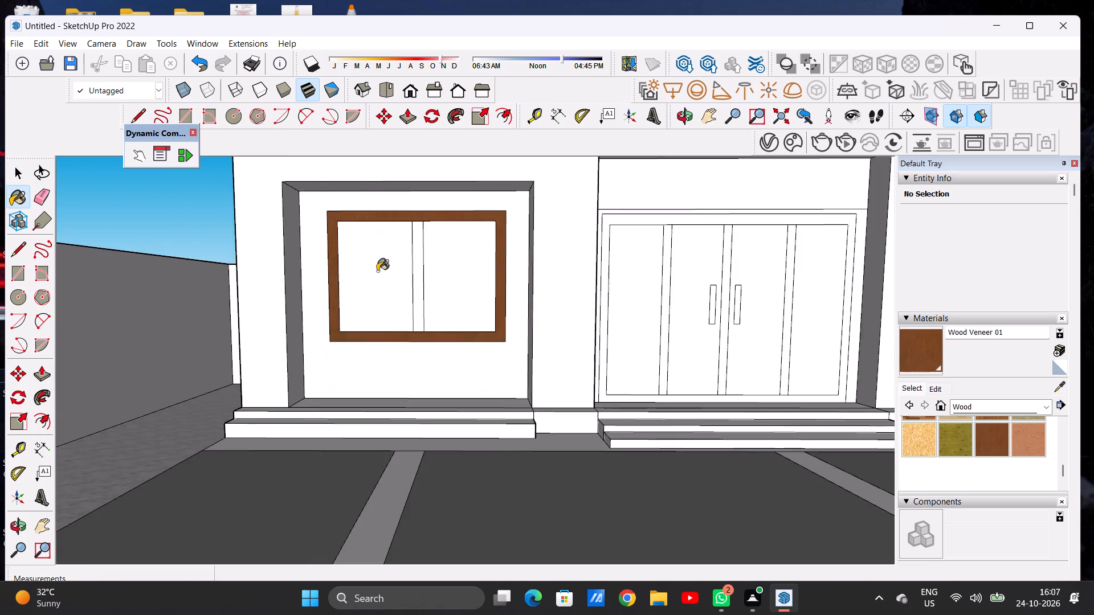
scroll(379, 276, "up", 6)
scroll(379, 276, "down", 1)
scroll(428, 245, "up", 5)
left_click(431, 245)
scroll(398, 337, "down", 6)
scroll(398, 354, "up", 1)
scroll(398, 354, "down", 2)
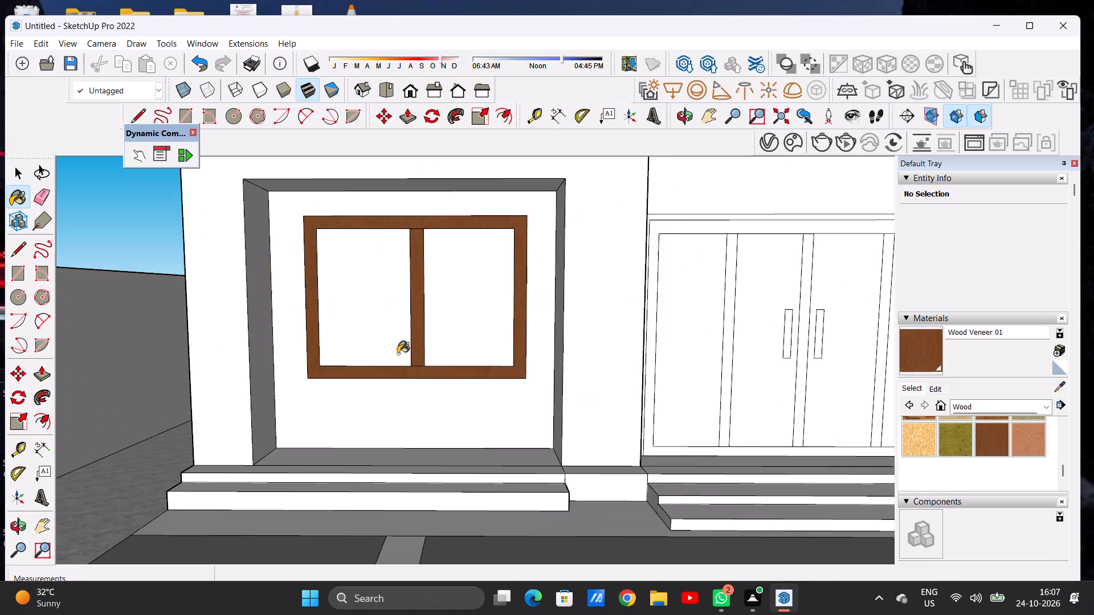
scroll(398, 354, "down", 1)
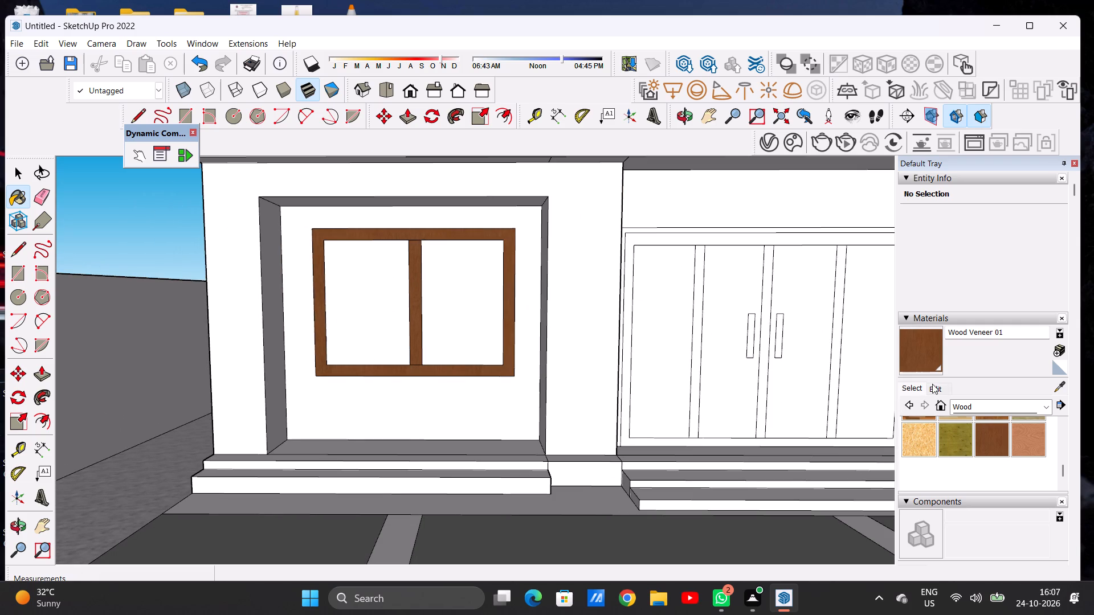
Darken the Wood Veneer 01 material to a deep brown by lowering its colour brightness.
left_click(932, 384)
left_click(970, 474)
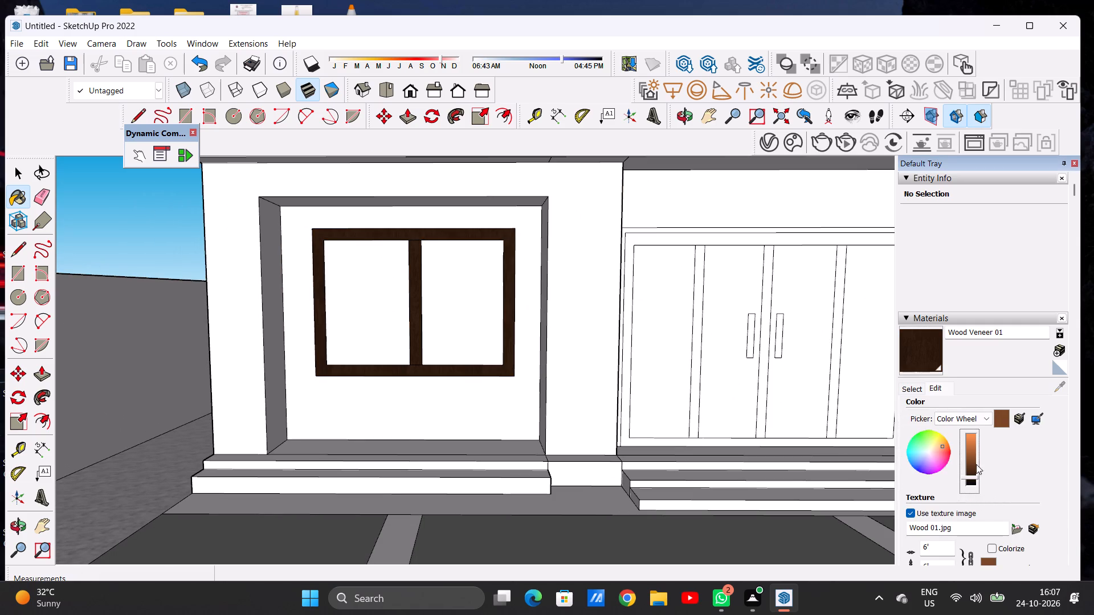
scroll(967, 471, "up", 2)
scroll(967, 471, "down", 1)
scroll(967, 471, "up", 5)
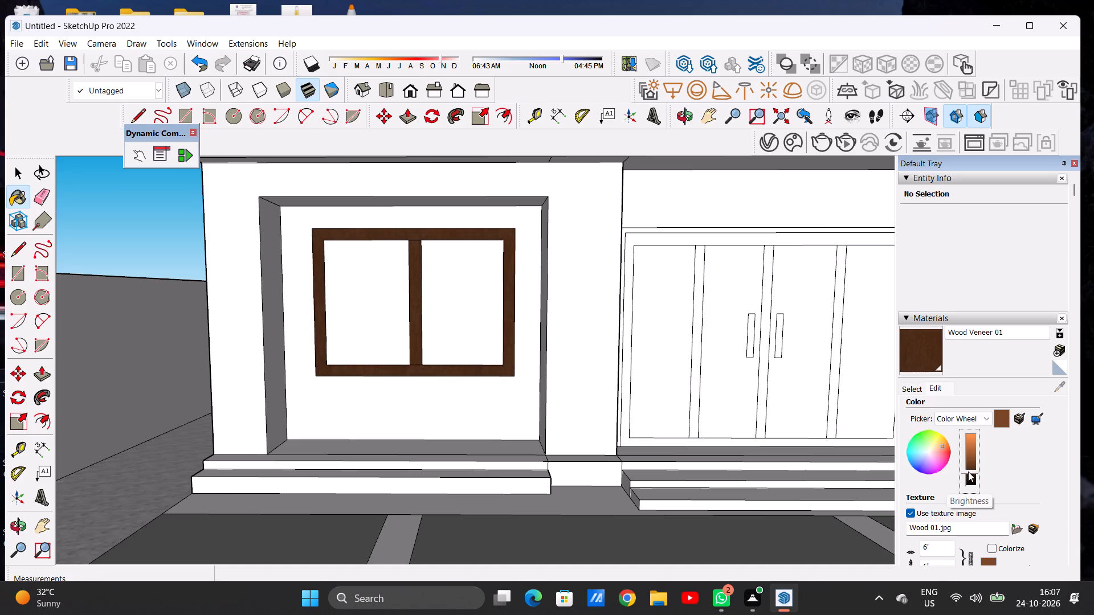
scroll(968, 471, "up", 2)
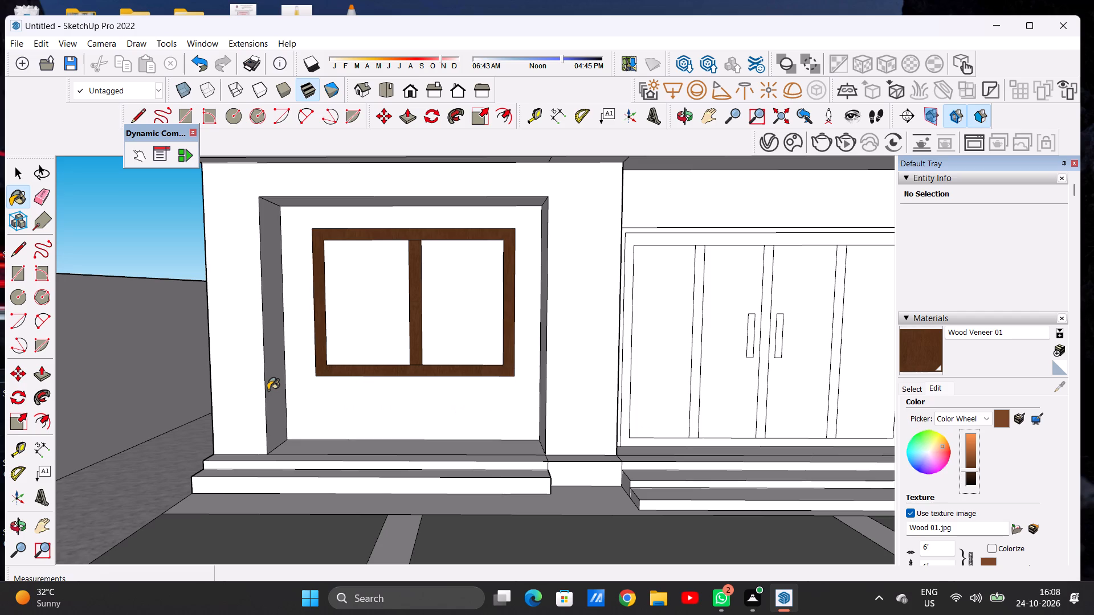
Paint the outer frame of the ground-floor entrance door with the darkened Wood Veneer 01.
scroll(254, 406, "down", 12)
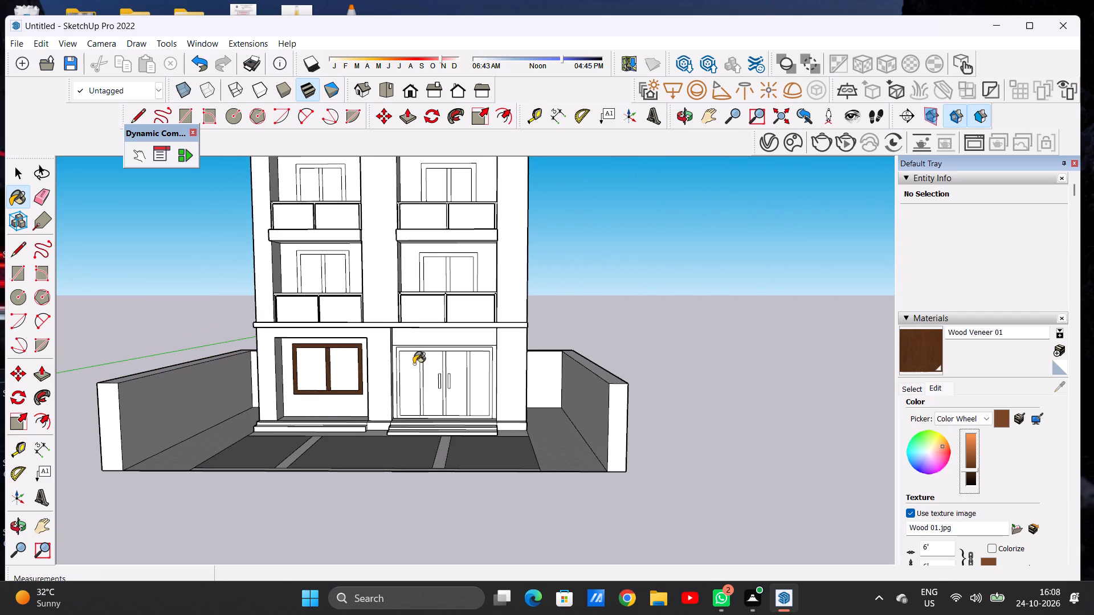
scroll(411, 360, "up", 20)
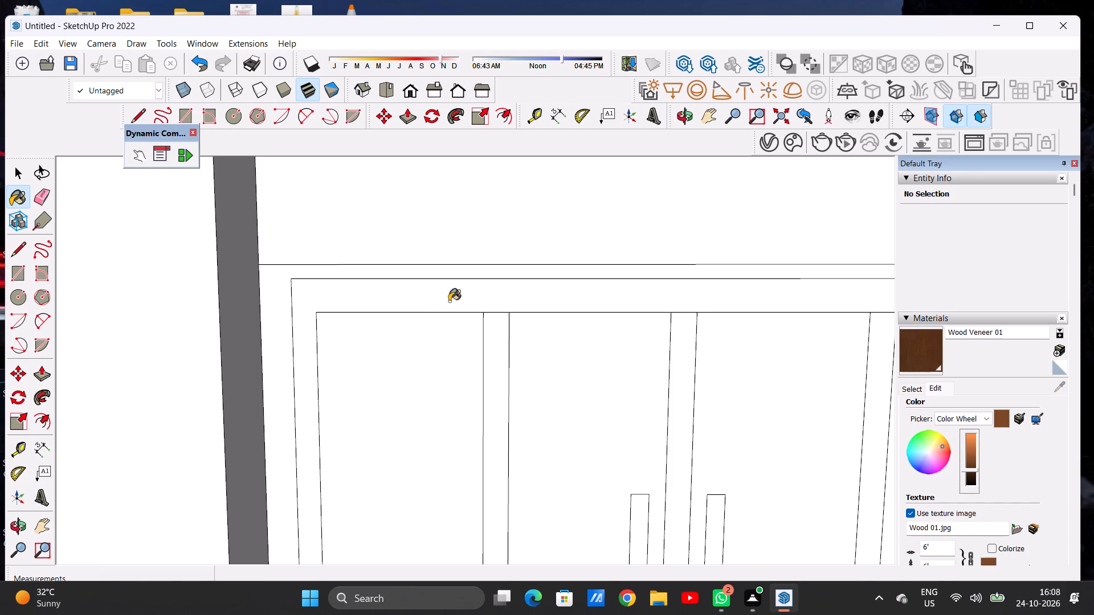
left_click(449, 301)
Paint the three vertical mullions between the entrance door panels with Wood Veneer 01.
scroll(408, 305, "down", 6)
scroll(449, 312, "up", 3)
scroll(449, 312, "down", 1)
scroll(449, 312, "up", 4)
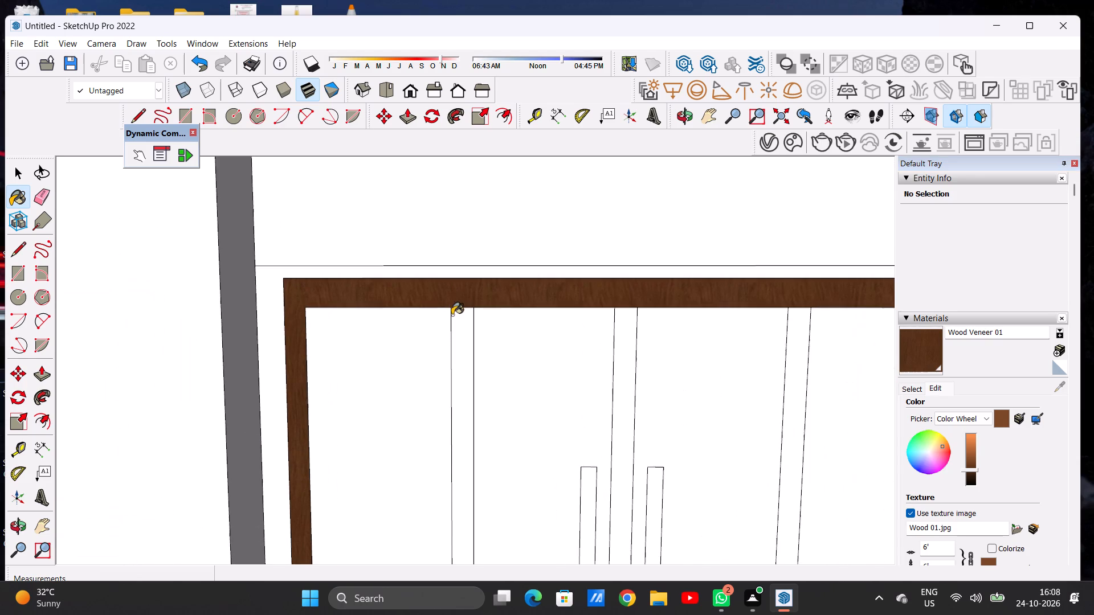
left_click(459, 327)
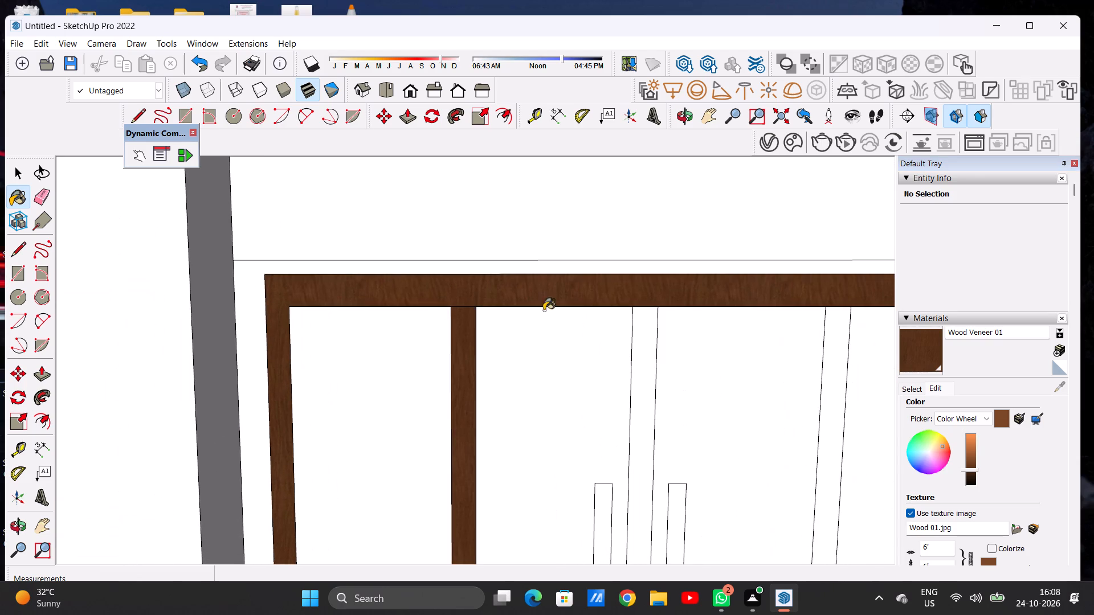
left_click(642, 328)
scroll(536, 313, "down", 3)
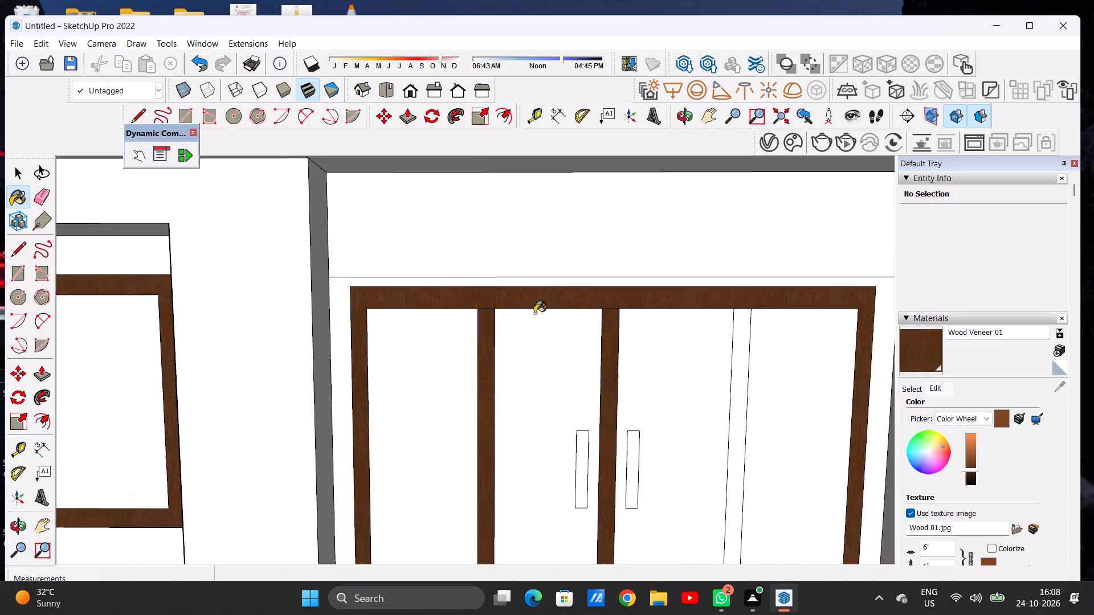
scroll(534, 313, "down", 7)
scroll(660, 320, "up", 10)
scroll(683, 322, "down", 1)
scroll(683, 322, "up", 2)
left_click(701, 306)
scroll(670, 303, "down", 20)
scroll(540, 292, "up", 1)
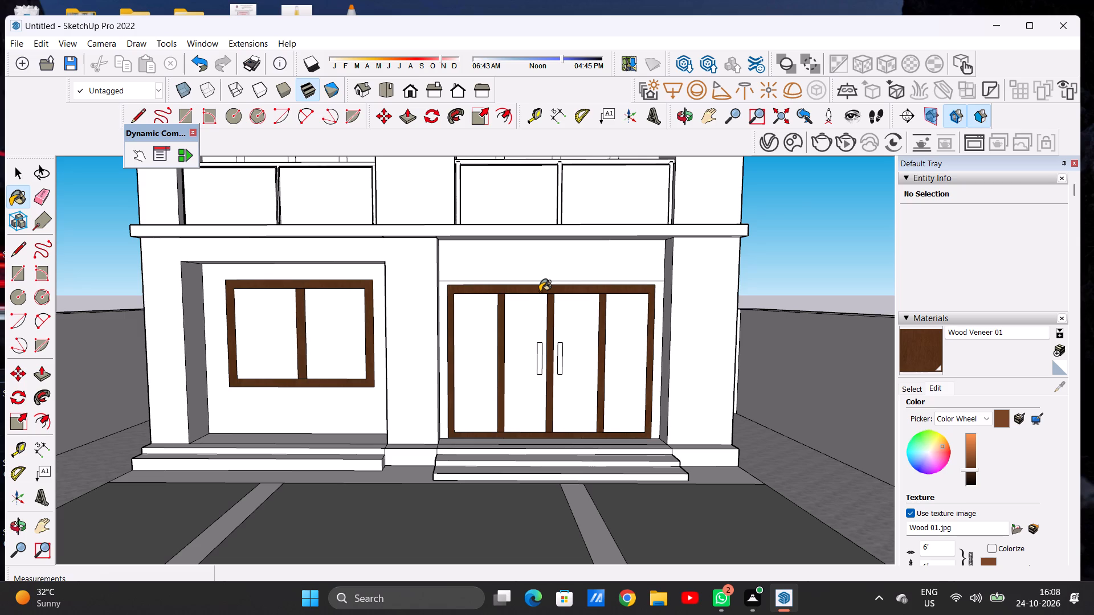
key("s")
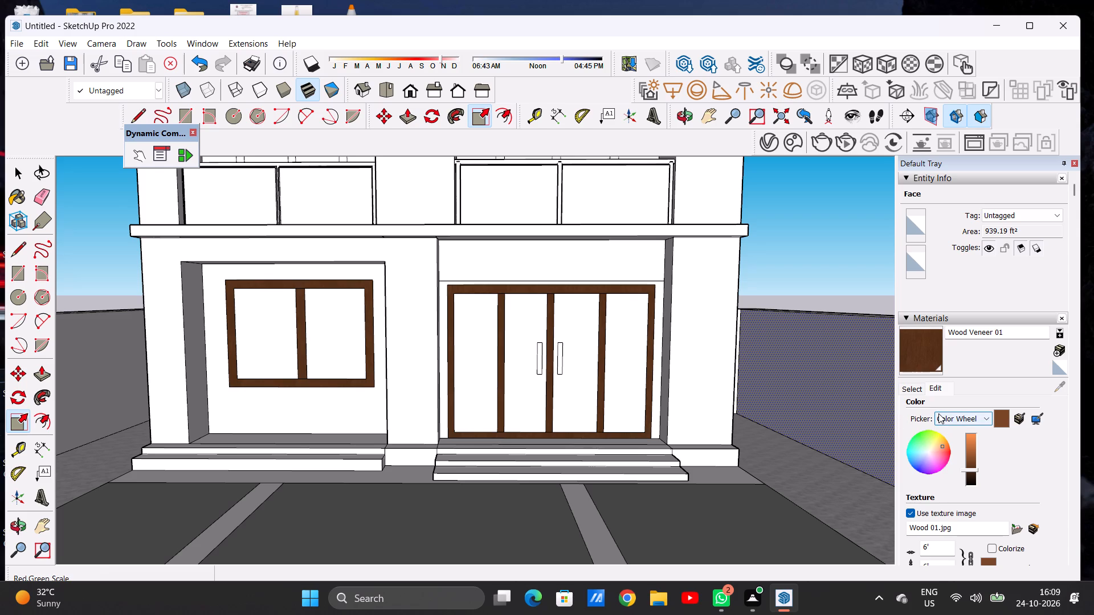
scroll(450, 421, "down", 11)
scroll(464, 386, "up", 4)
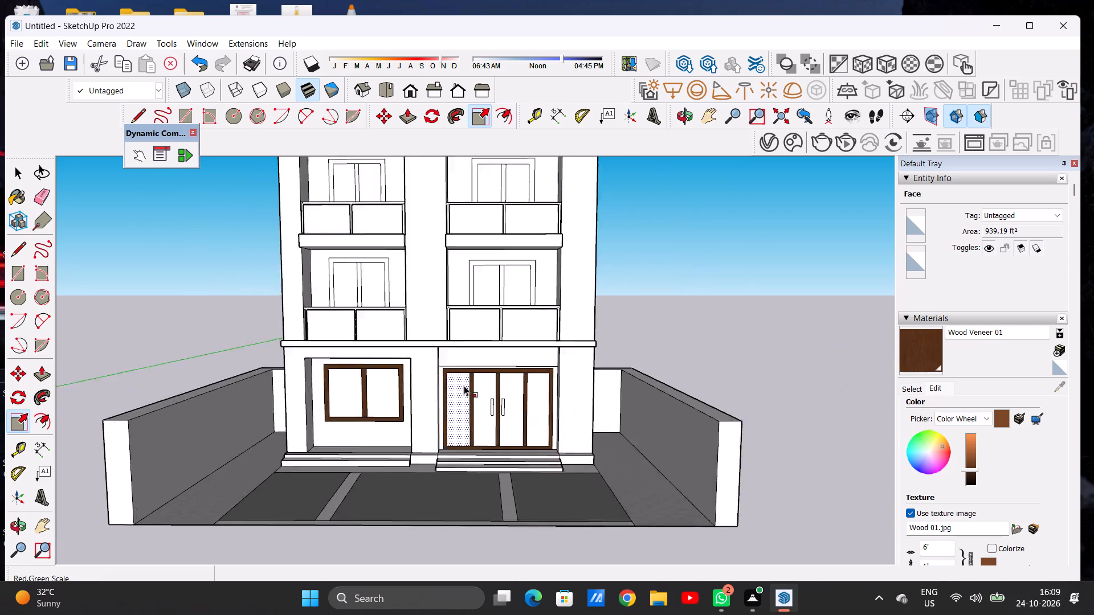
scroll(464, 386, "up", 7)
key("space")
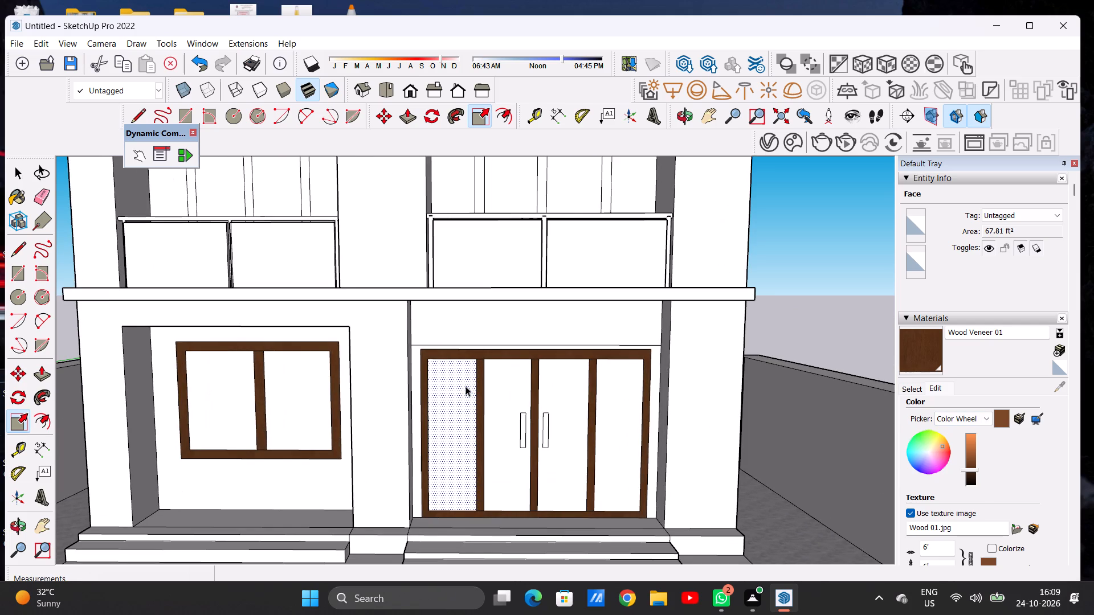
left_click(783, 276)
Paint the left first-floor balcony window's outer frame and centre mullion with Formica Laminate Dark from the Synthetic Surfaces collection.
scroll(493, 363, "down", 4)
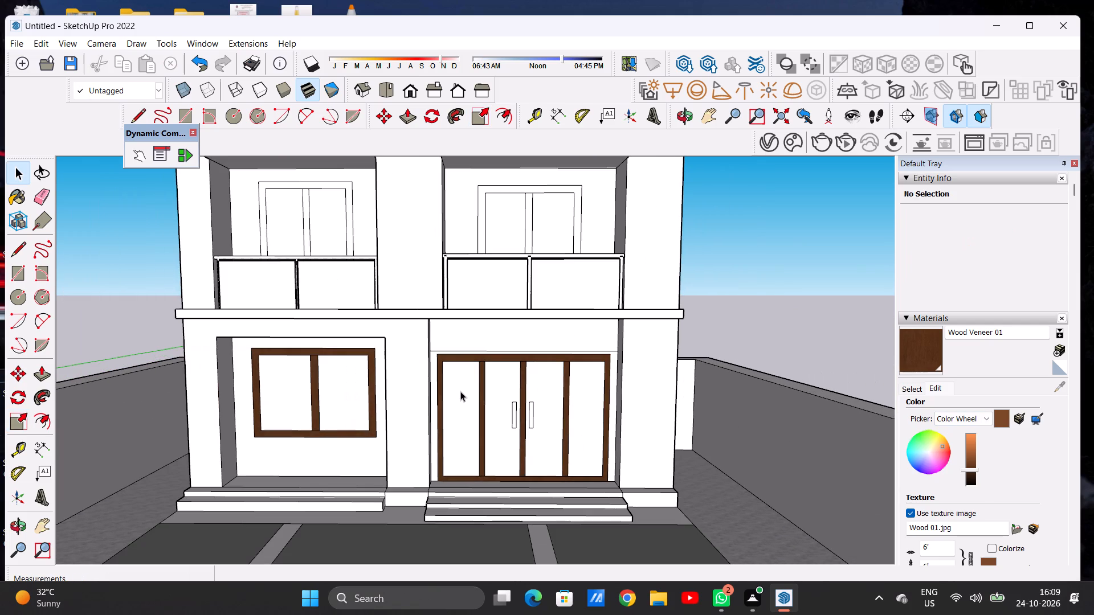
scroll(501, 456, "down", 4)
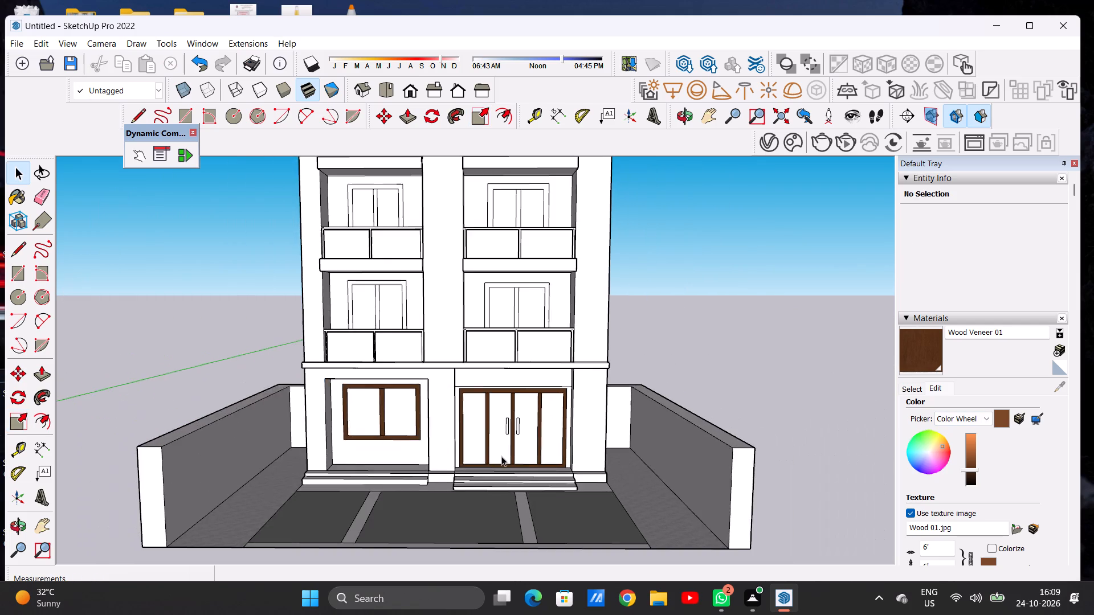
scroll(504, 408, "up", 7)
scroll(485, 464, "down", 6)
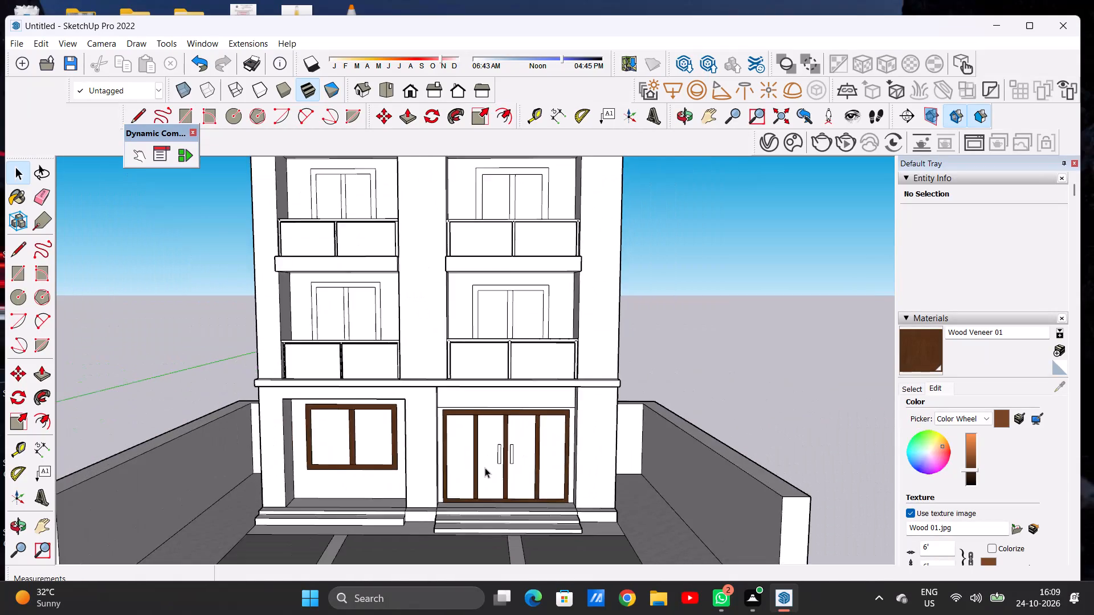
scroll(485, 468, "down", 7)
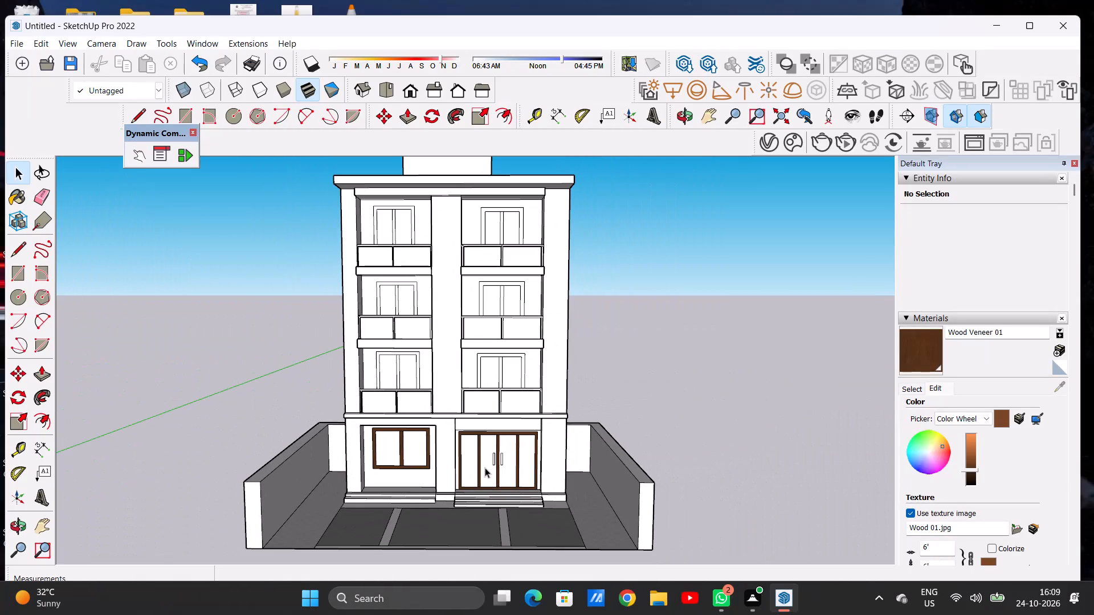
scroll(483, 469, "down", 2)
scroll(447, 388, "up", 6)
scroll(404, 378, "down", 1)
scroll(404, 378, "up", 9)
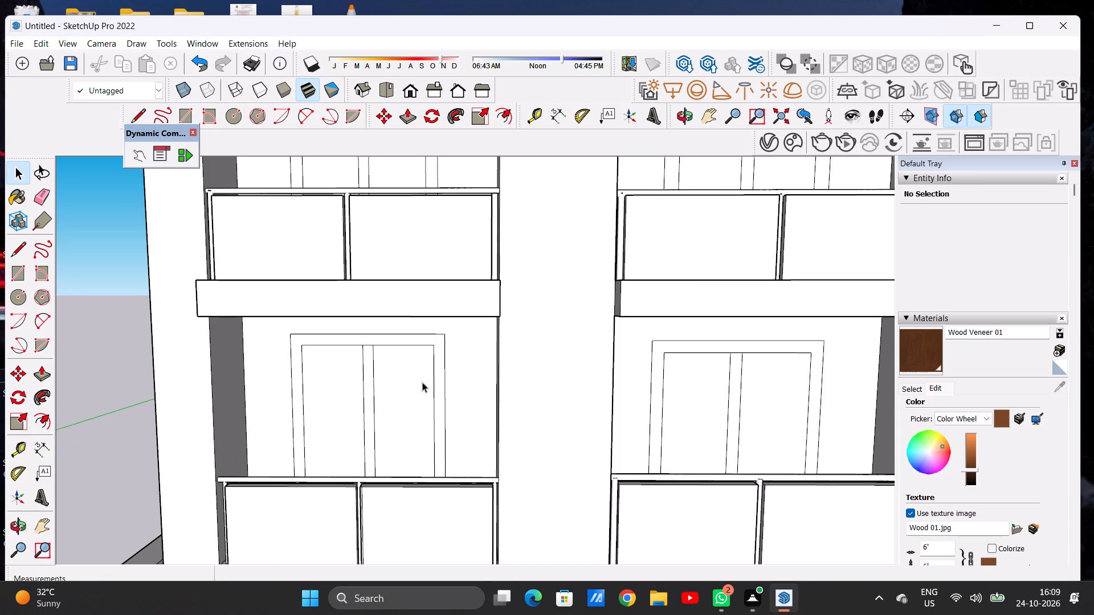
left_click(913, 388)
left_click(970, 406)
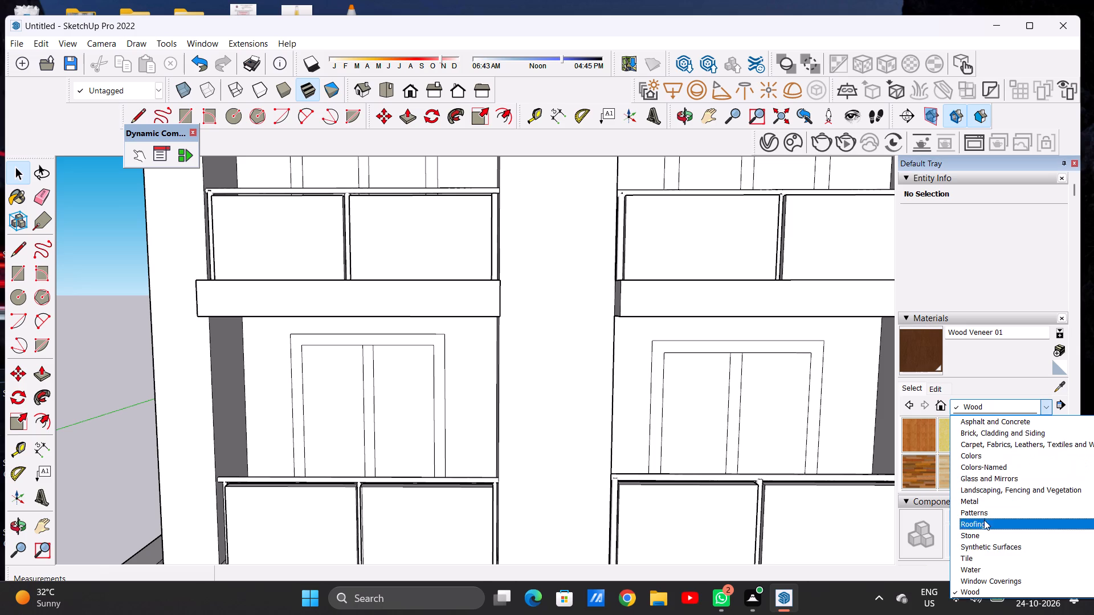
left_click(989, 547)
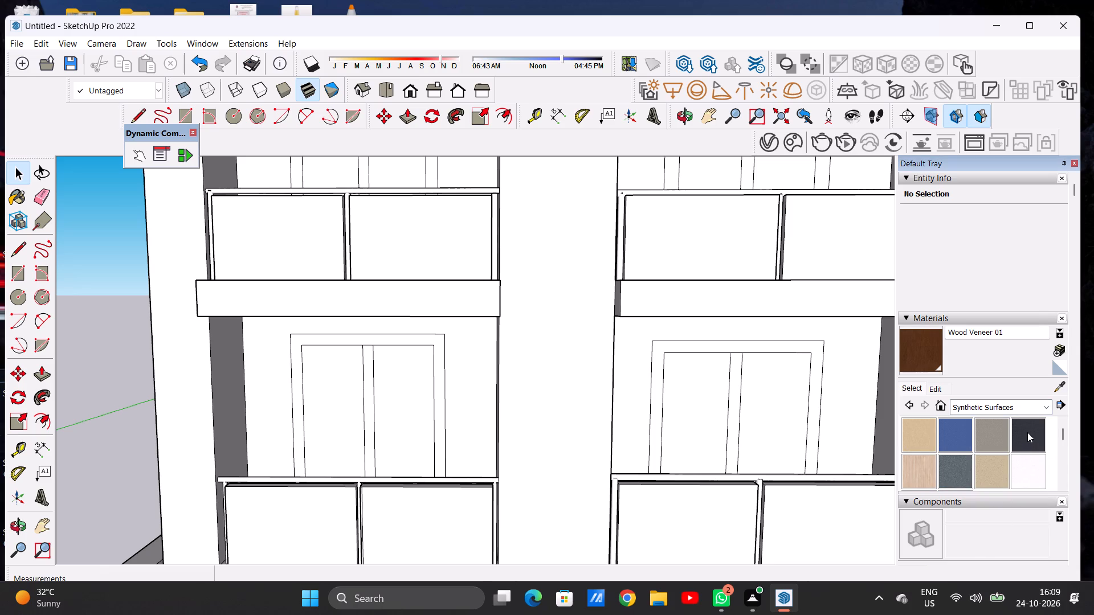
left_click(1027, 432)
scroll(390, 356, "up", 7)
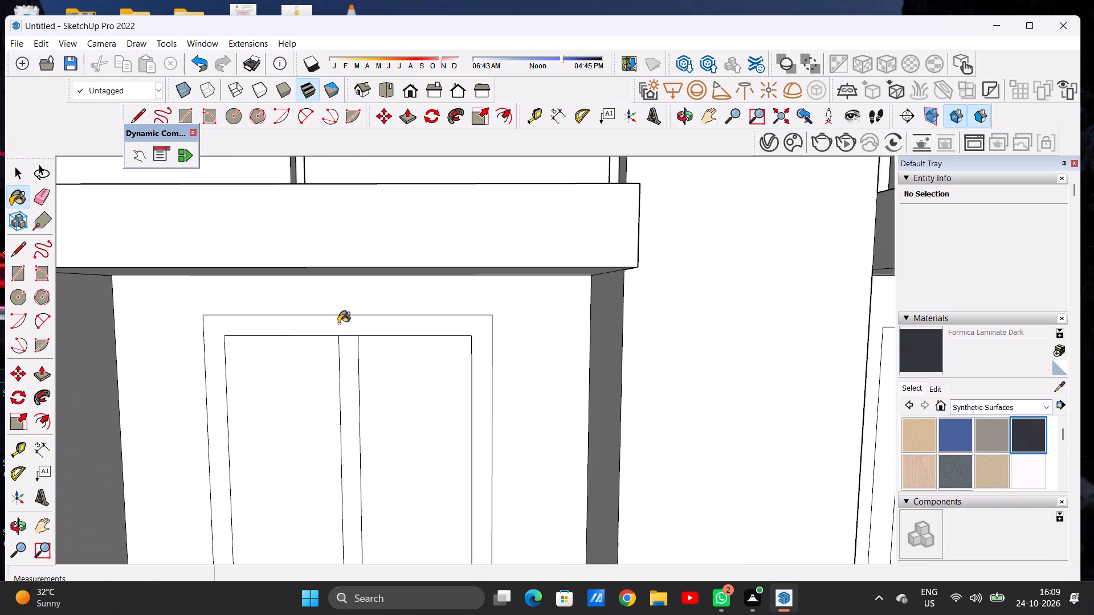
left_click(340, 332)
left_click(348, 347)
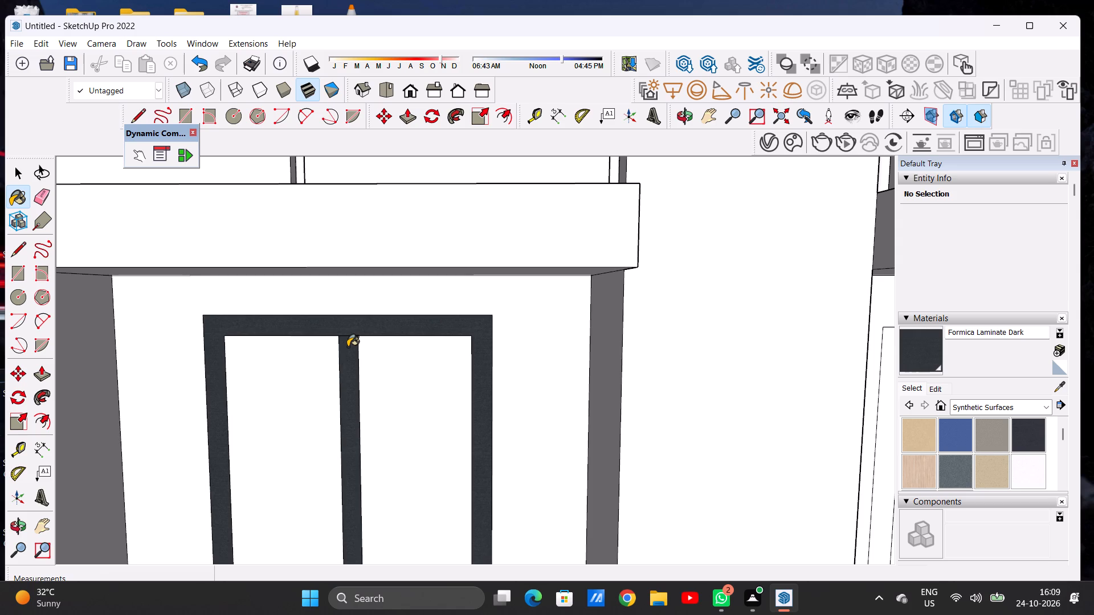
Paint the outer frame and centre mullion of the right first-floor balcony window with Formica Laminate Dark.
scroll(348, 347, "down", 20)
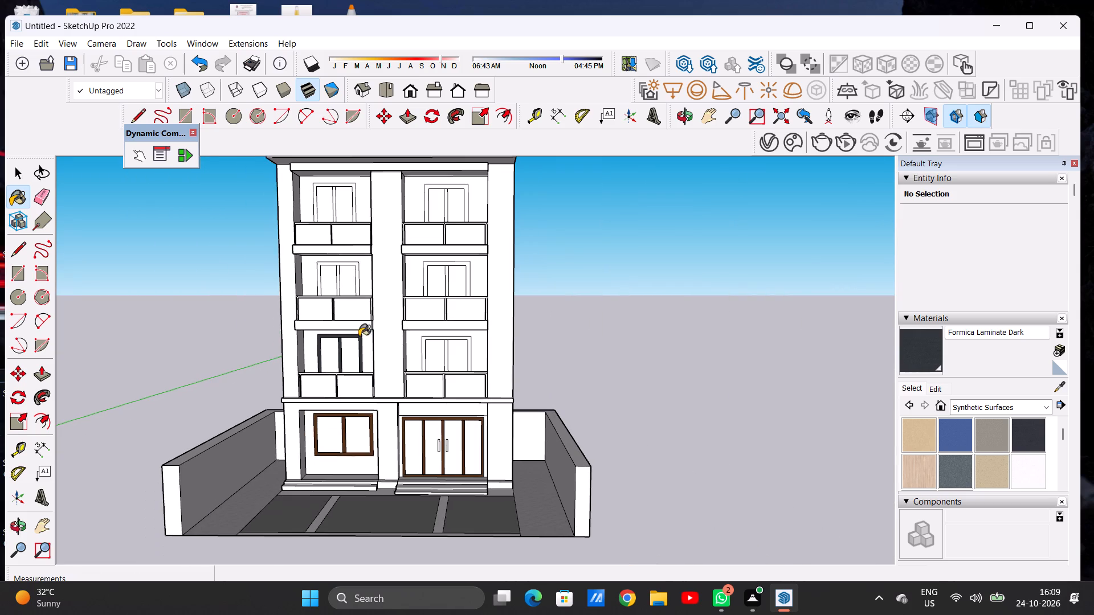
scroll(421, 379, "up", 1)
scroll(421, 379, "down", 1)
scroll(421, 379, "up", 6)
scroll(459, 304, "up", 11)
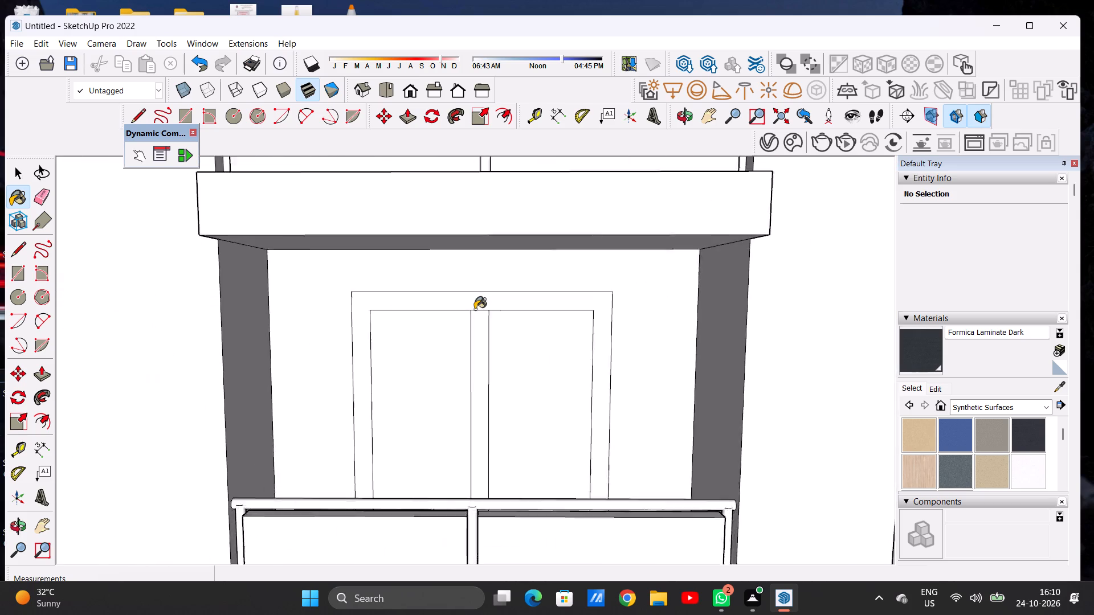
scroll(475, 309, "up", 3)
left_click(484, 302)
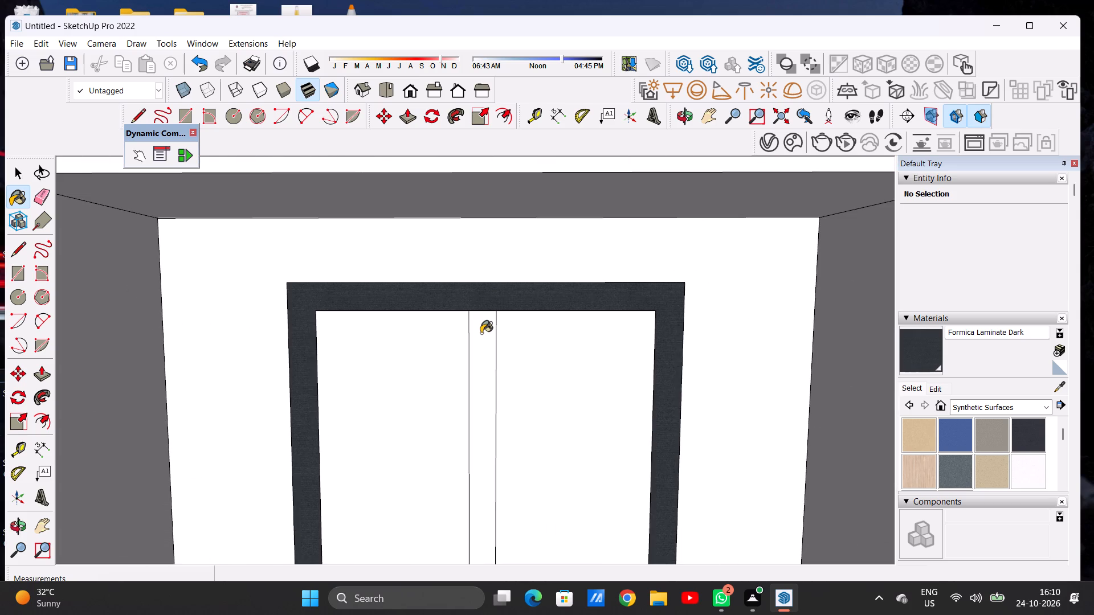
left_click(481, 333)
Paint the outer frame and centre mullion of the right second-floor balcony window with Formica Laminate Dark.
scroll(469, 322, "down", 5)
scroll(469, 334, "down", 19)
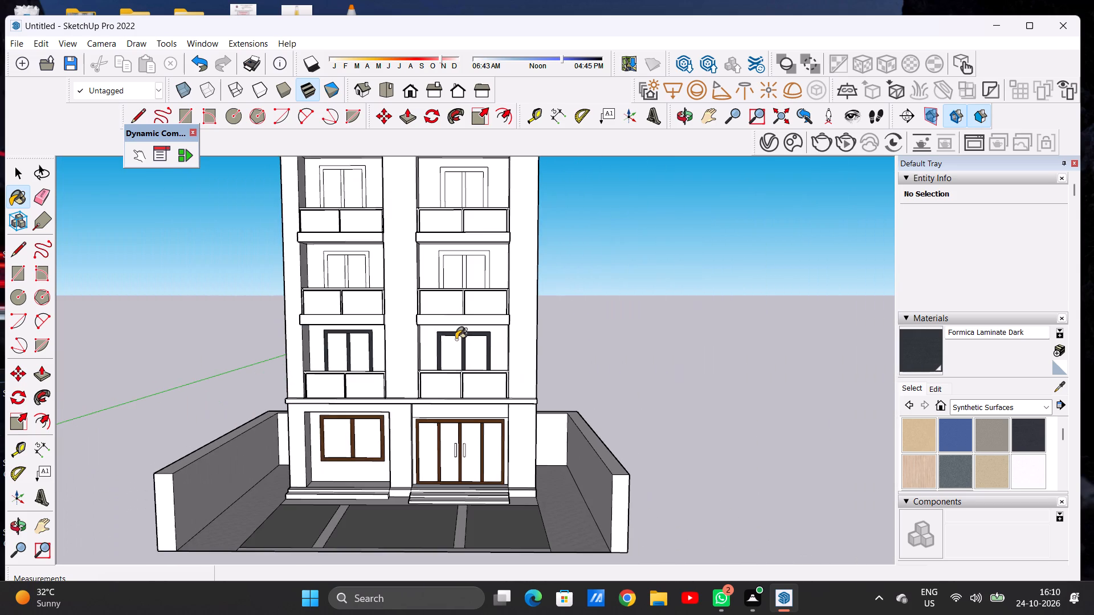
scroll(464, 296, "up", 2)
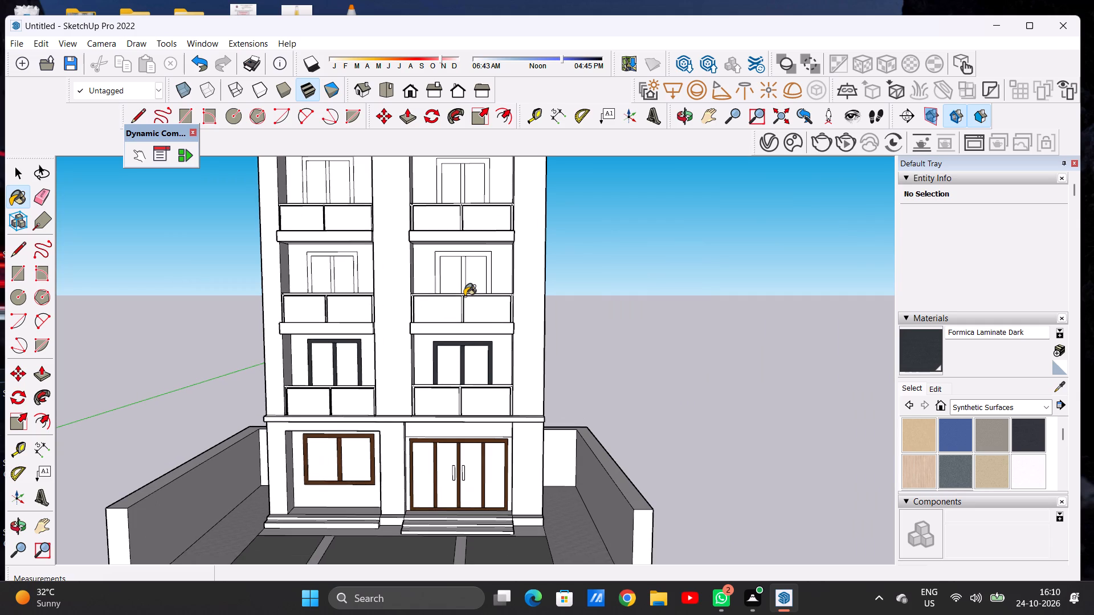
scroll(465, 264, "up", 16)
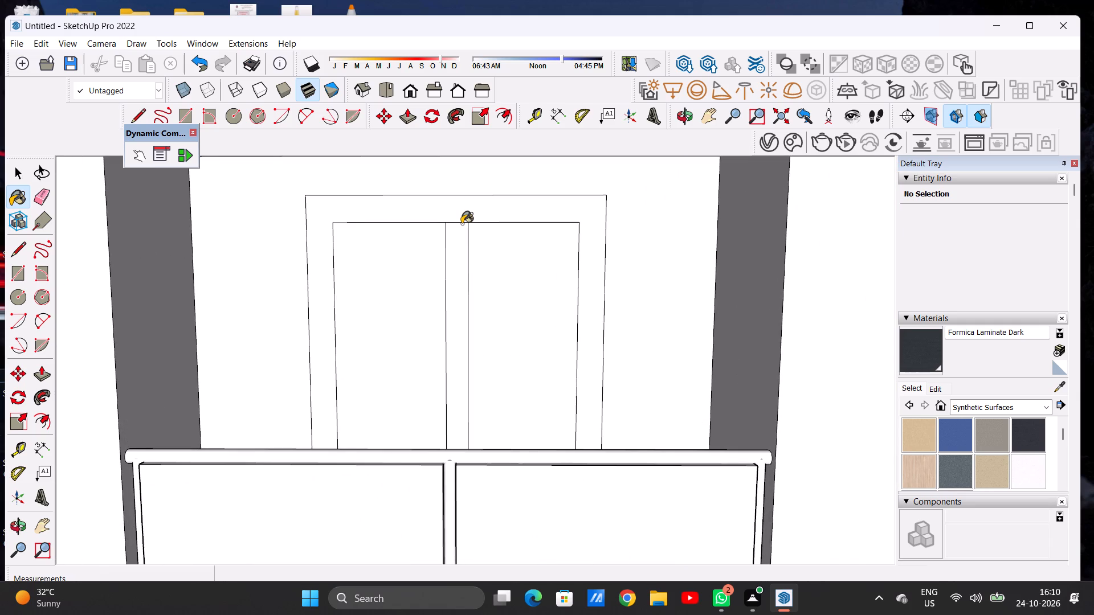
left_click(452, 215)
left_click(451, 243)
Paint the outer frame and centre mullion of the left second-floor balcony window with Formica Laminate Dark.
scroll(480, 276, "down", 7)
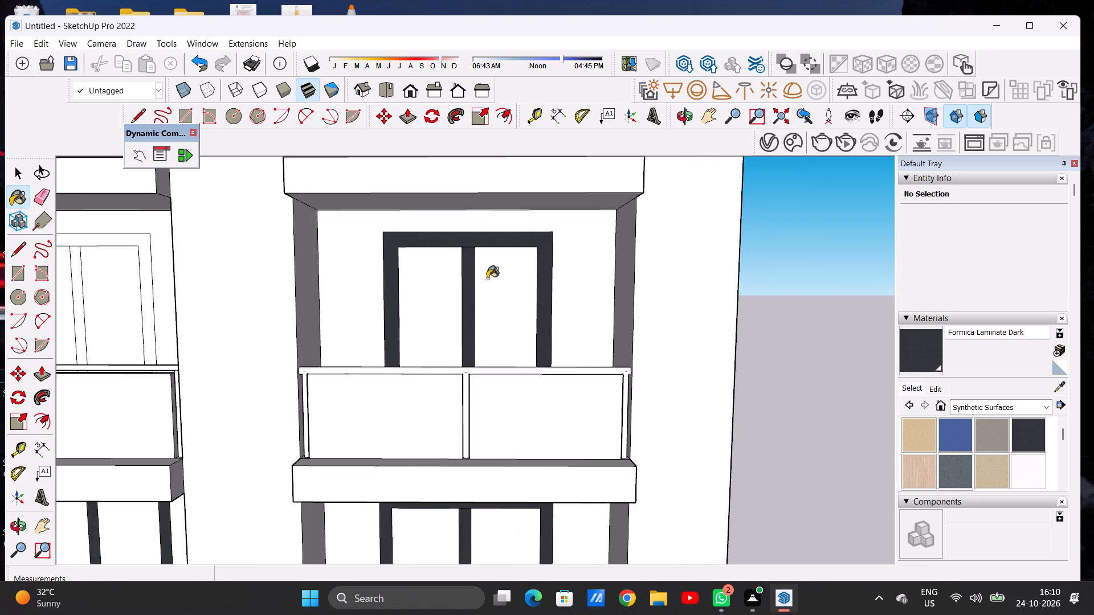
scroll(487, 278, "down", 9)
scroll(343, 291, "up", 12)
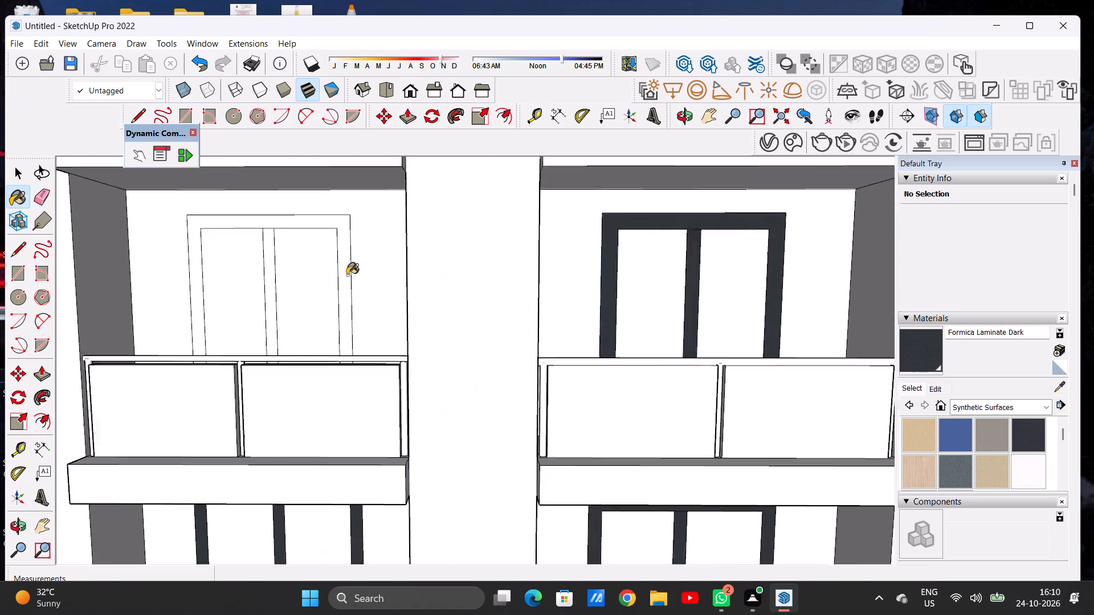
scroll(347, 275, "up", 4)
left_click(345, 274)
left_click(189, 302)
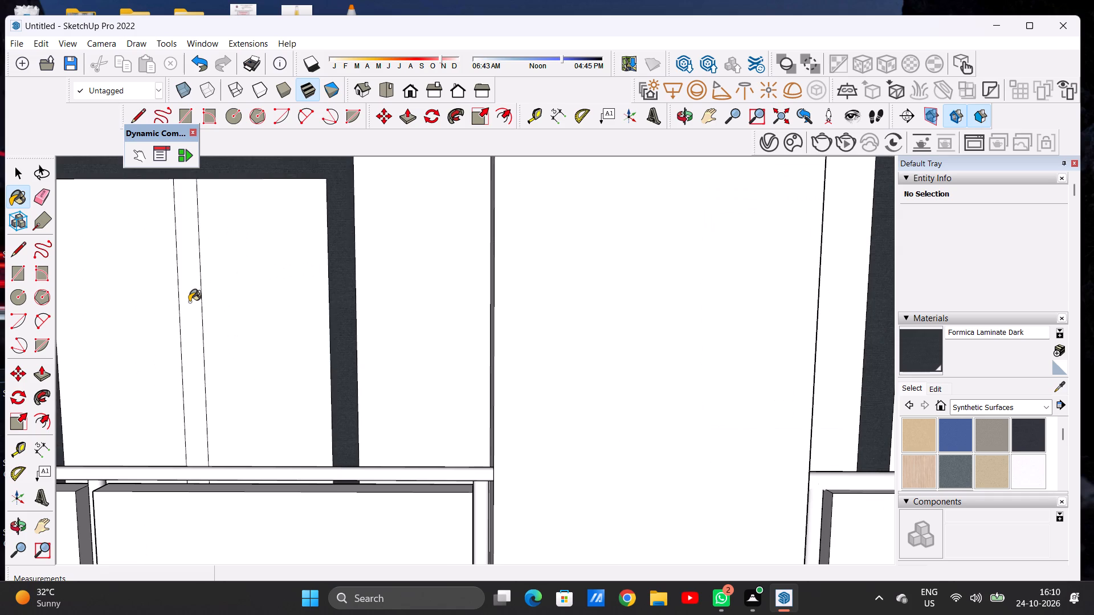
Paint the outer frame and centre mullion of the left top-floor balcony window with Formica Laminate Dark.
scroll(297, 314, "down", 13)
scroll(415, 297, "down", 4)
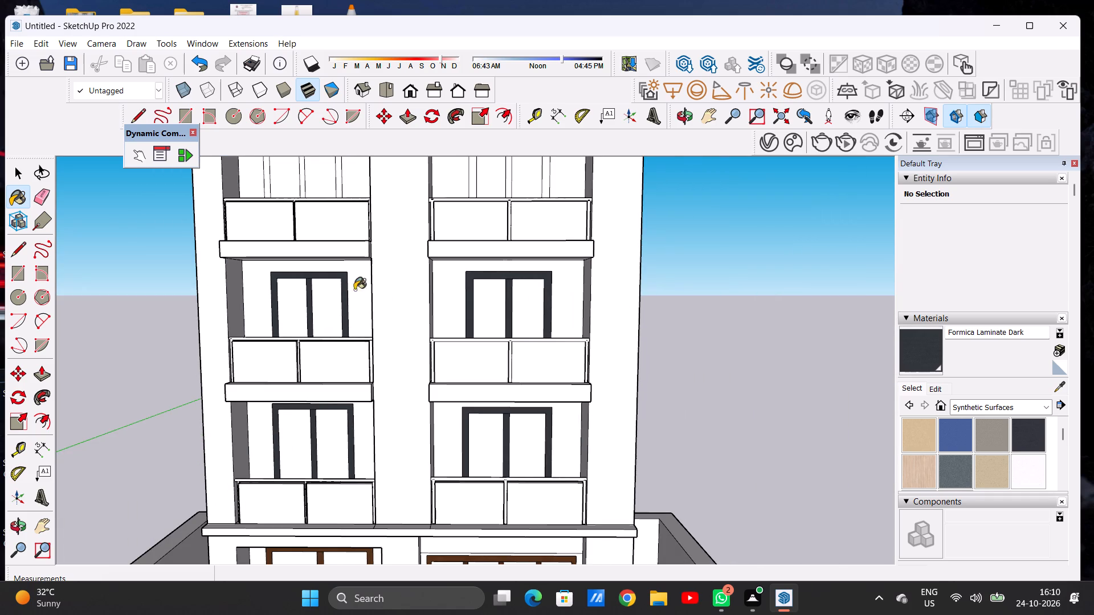
scroll(345, 286, "down", 5)
scroll(333, 192, "up", 1)
scroll(333, 192, "down", 1)
scroll(333, 192, "up", 3)
scroll(333, 192, "down", 1)
scroll(333, 192, "up", 12)
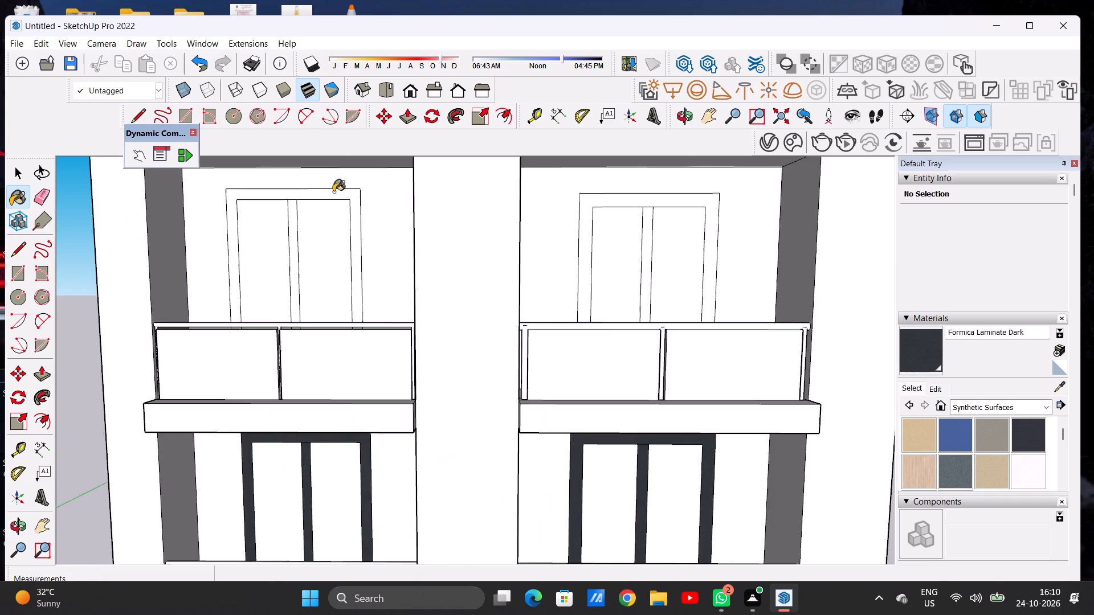
scroll(333, 192, "up", 4)
left_click(321, 191)
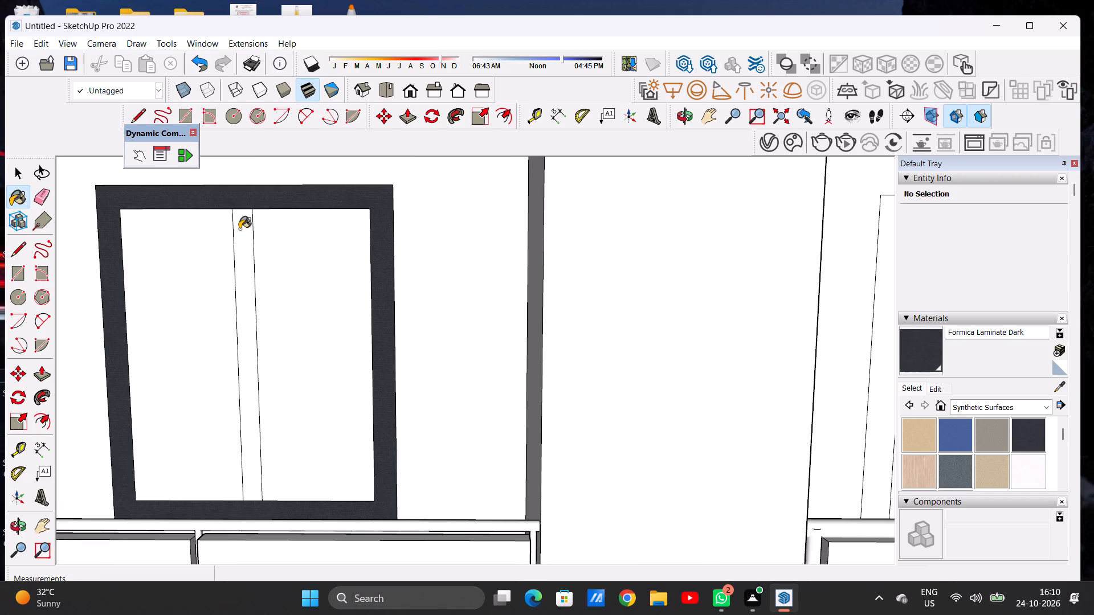
left_click(240, 229)
Paint the outer frame and centre mullion of the right top-floor balcony window with Formica Laminate Dark.
scroll(241, 256, "down", 13)
scroll(448, 245, "up", 9)
scroll(582, 251, "down", 1)
scroll(582, 251, "up", 5)
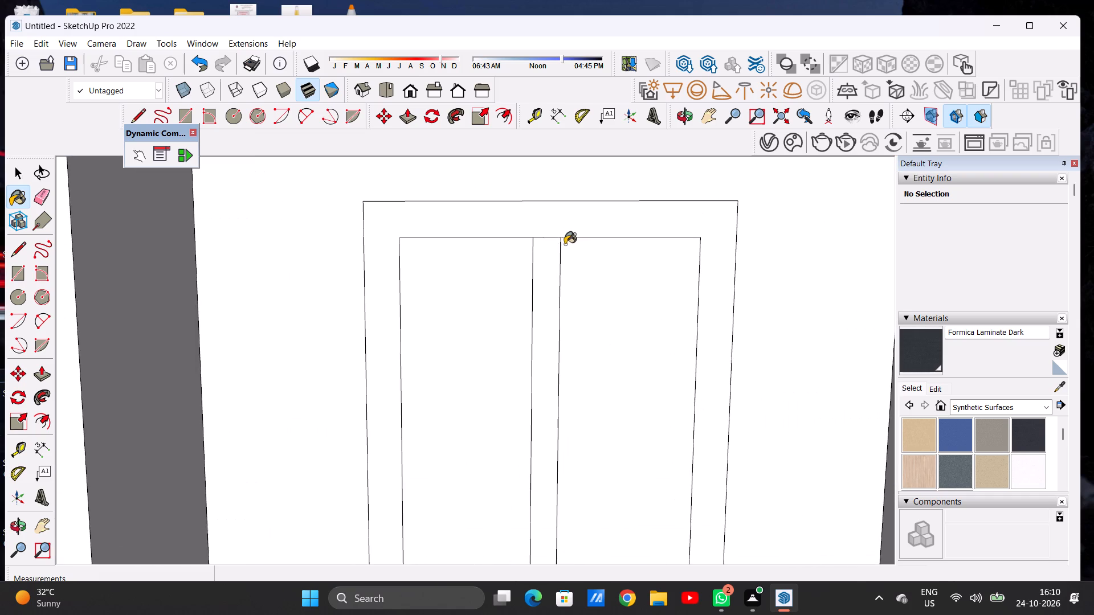
left_click(546, 225)
left_click(542, 255)
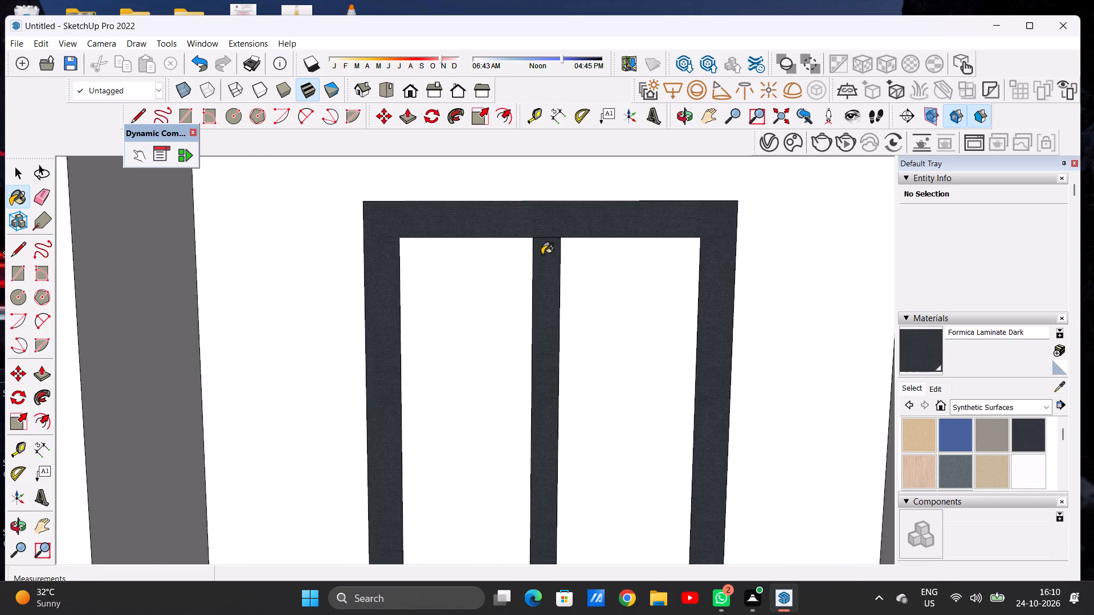
key("space")
Lighten the Formica Laminate Dark material slightly to a slate grey by raising its colour brightness.
scroll(654, 338, "down", 9)
scroll(532, 286, "down", 11)
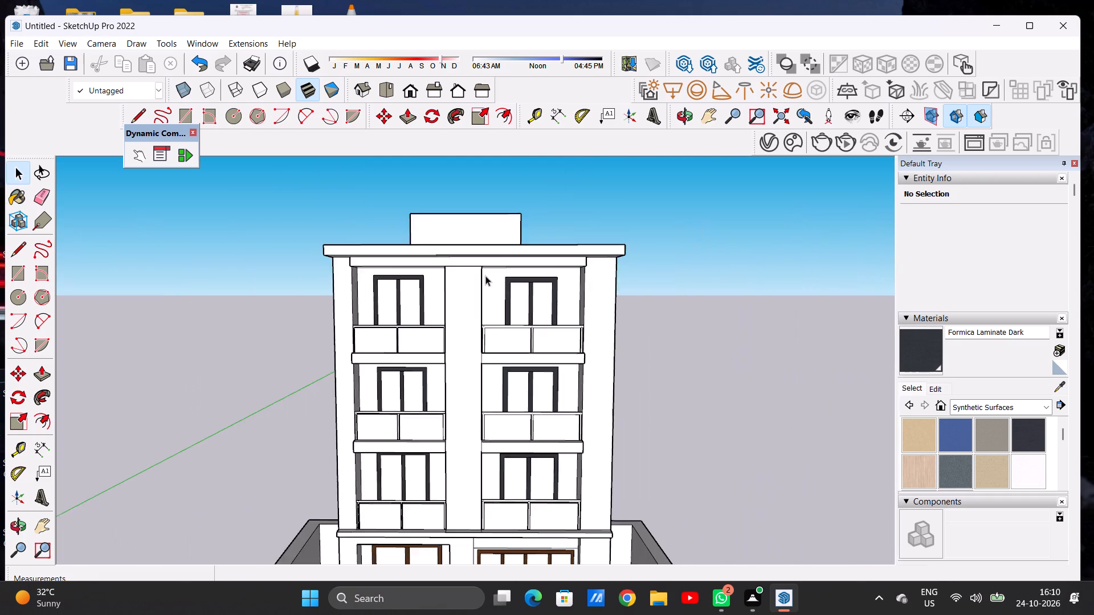
scroll(485, 276, "down", 7)
scroll(544, 392, "up", 6)
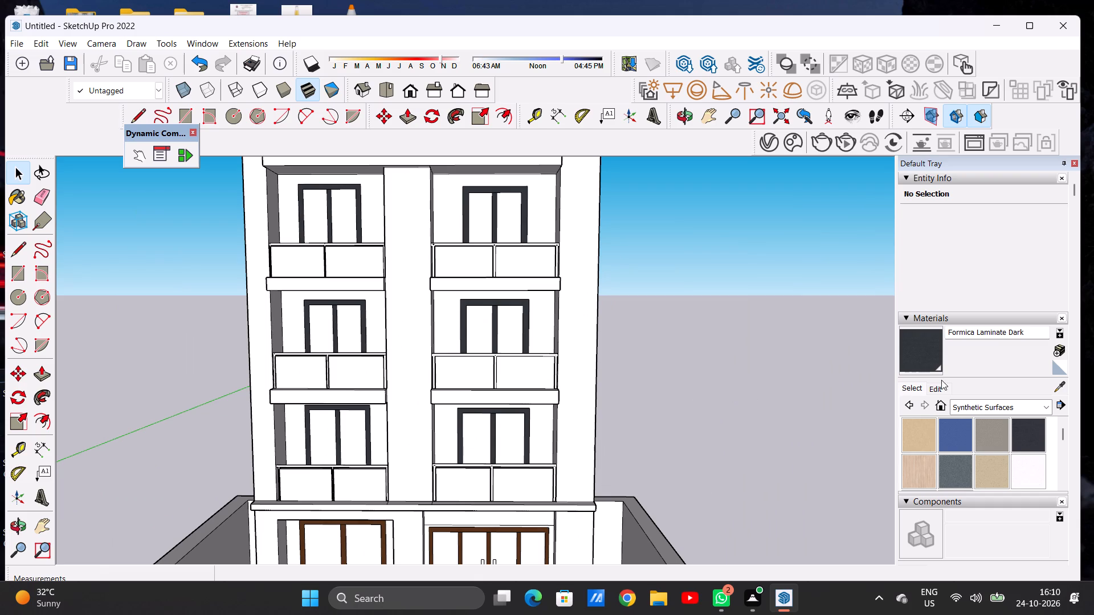
left_click(931, 392)
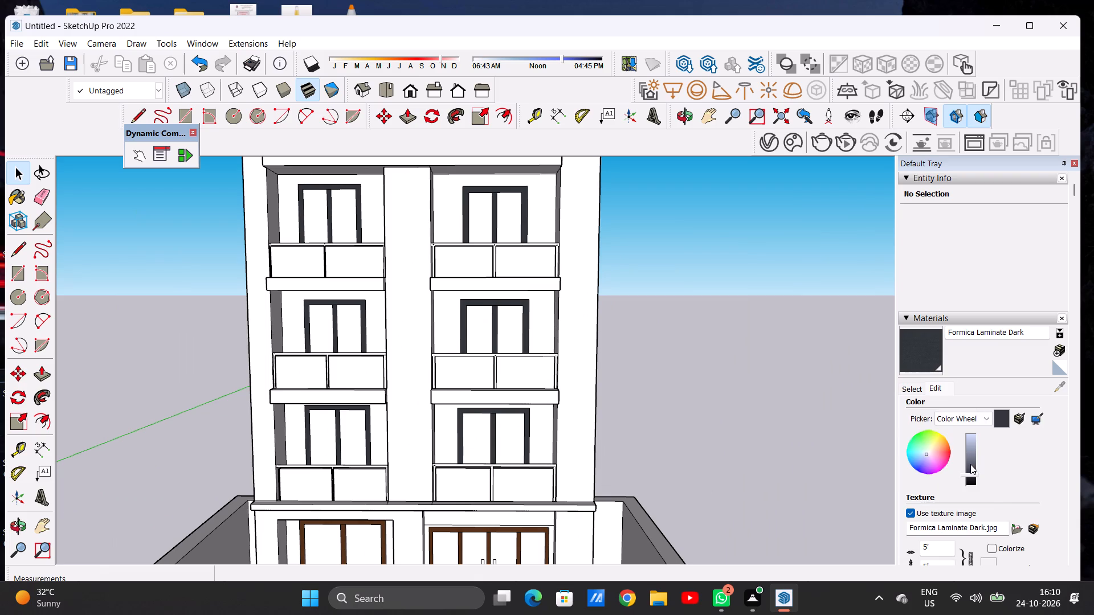
left_click(970, 467)
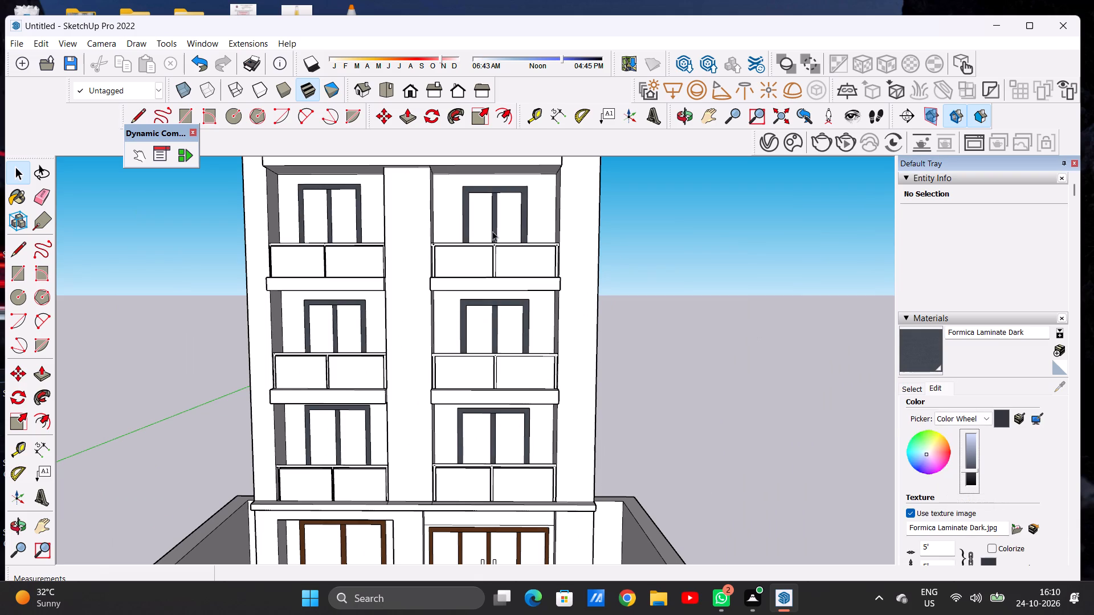
Examine the painted window and door frames across the hotel's front facade, close up and from low and high viewpoints.
scroll(492, 231, "down", 5)
scroll(434, 276, "up", 20)
scroll(426, 284, "down", 9)
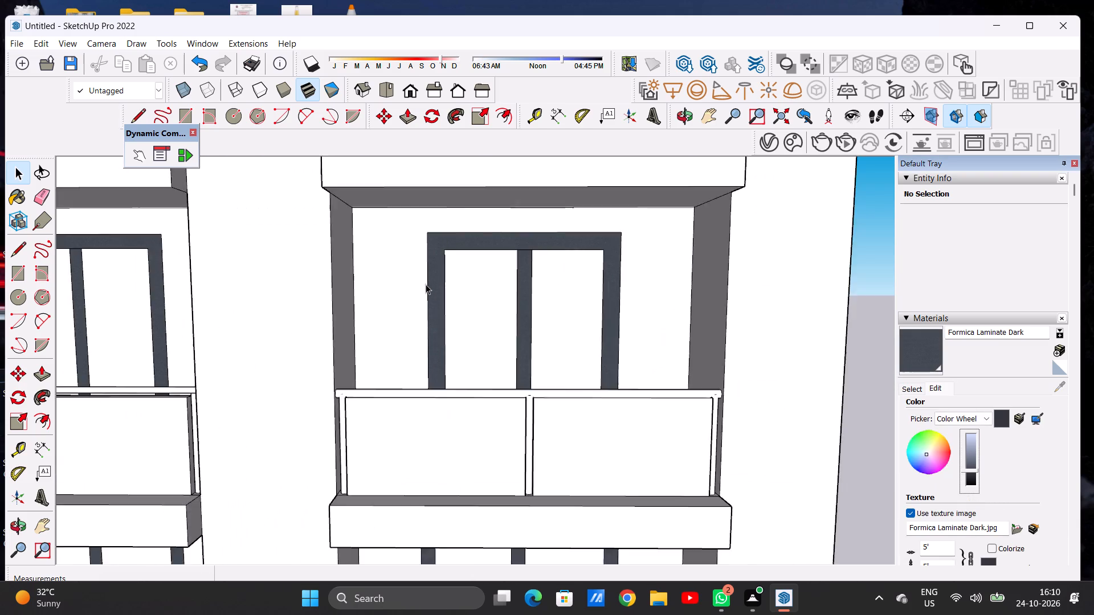
scroll(426, 284, "down", 15)
key("space")
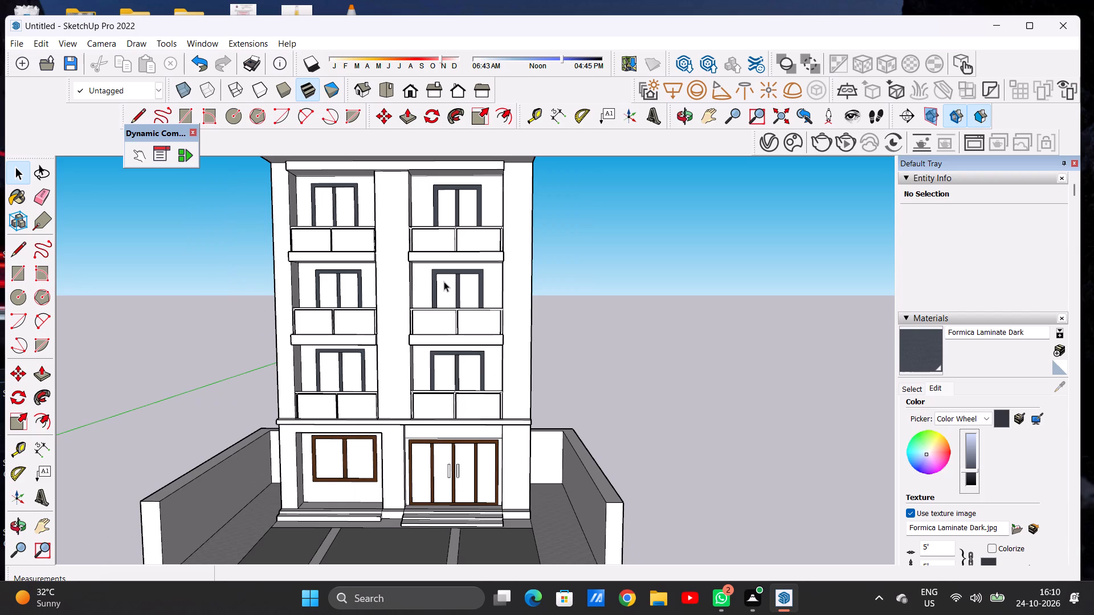
scroll(454, 291, "down", 3)
scroll(402, 261, "up", 7)
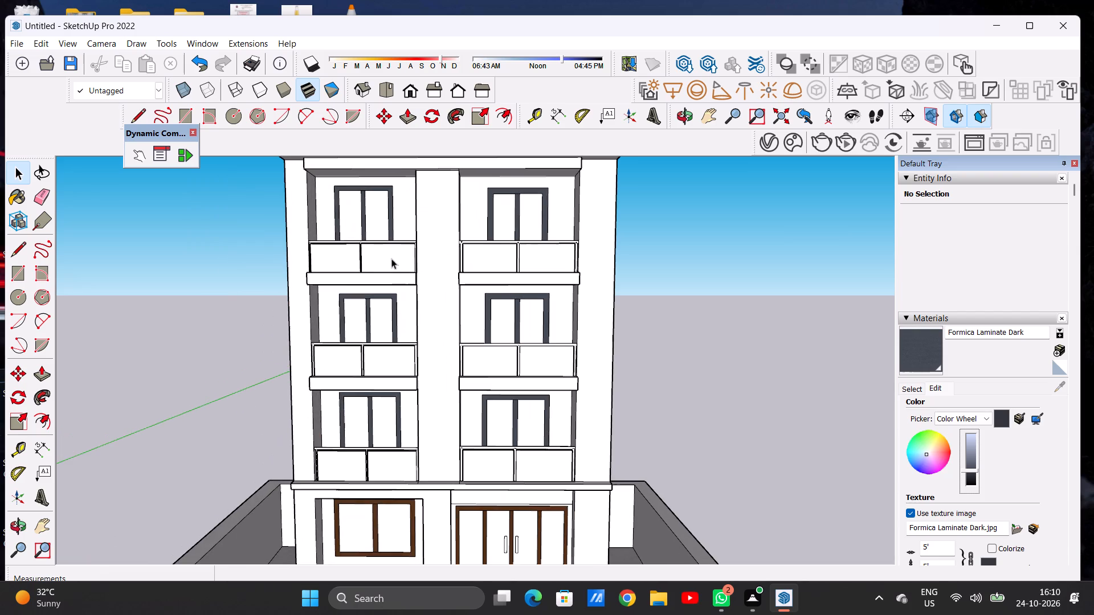
middle_click_drag(423, 268, 436, 291)
scroll(463, 269, "down", 9)
scroll(436, 269, "up", 2)
scroll(432, 268, "down", 1)
scroll(431, 267, "up", 2)
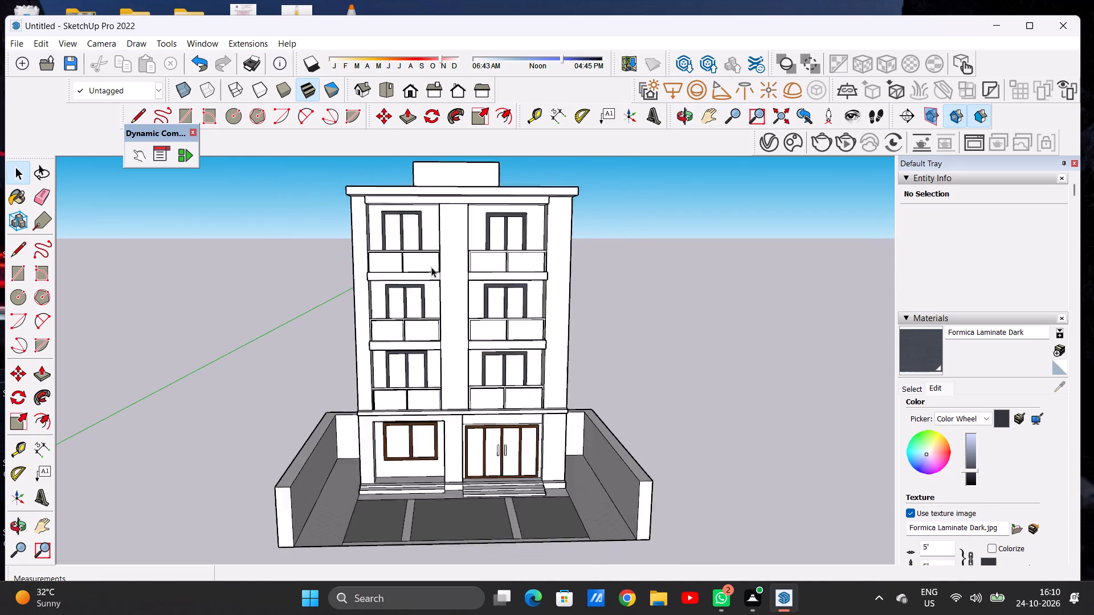
scroll(431, 267, "up", 8)
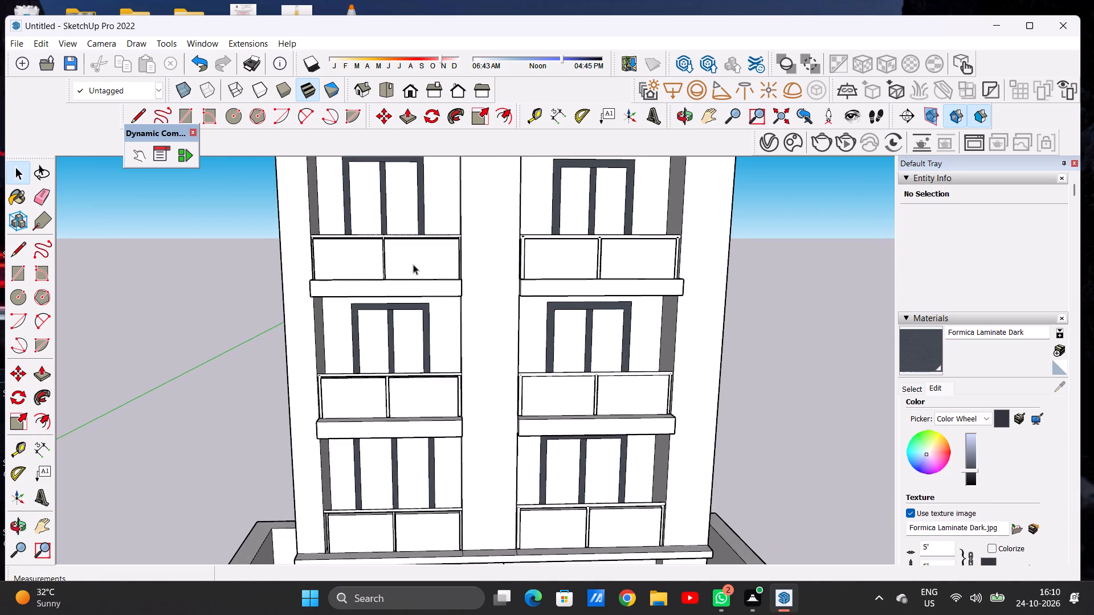
scroll(413, 264, "down", 9)
middle_click_drag(468, 286, 467, 181)
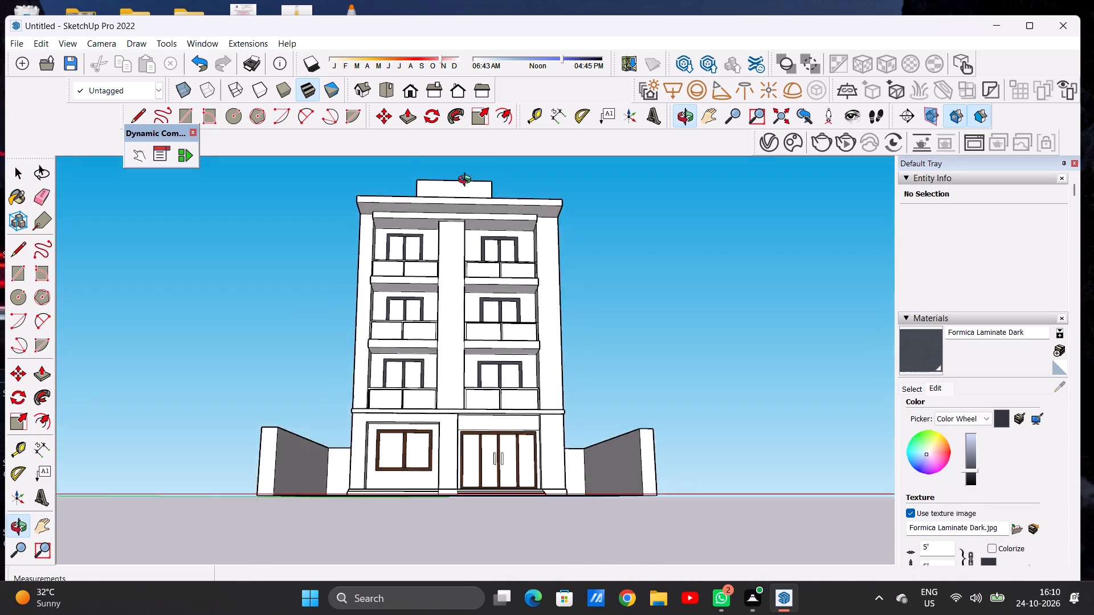
middle_click_drag(467, 181, 446, 344)
middle_click(446, 344)
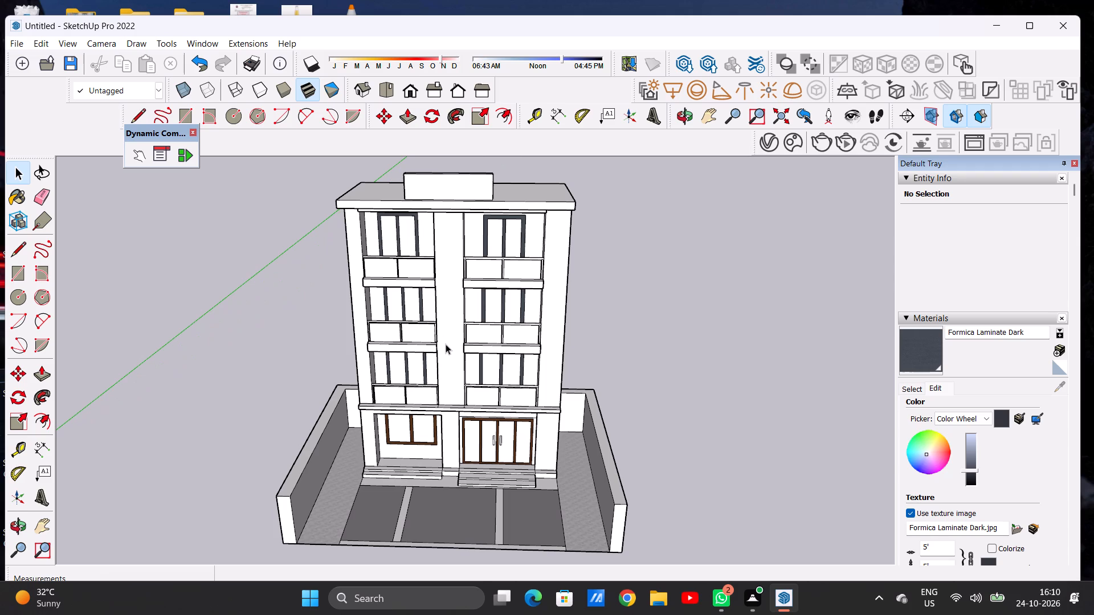
scroll(394, 272, "up", 3)
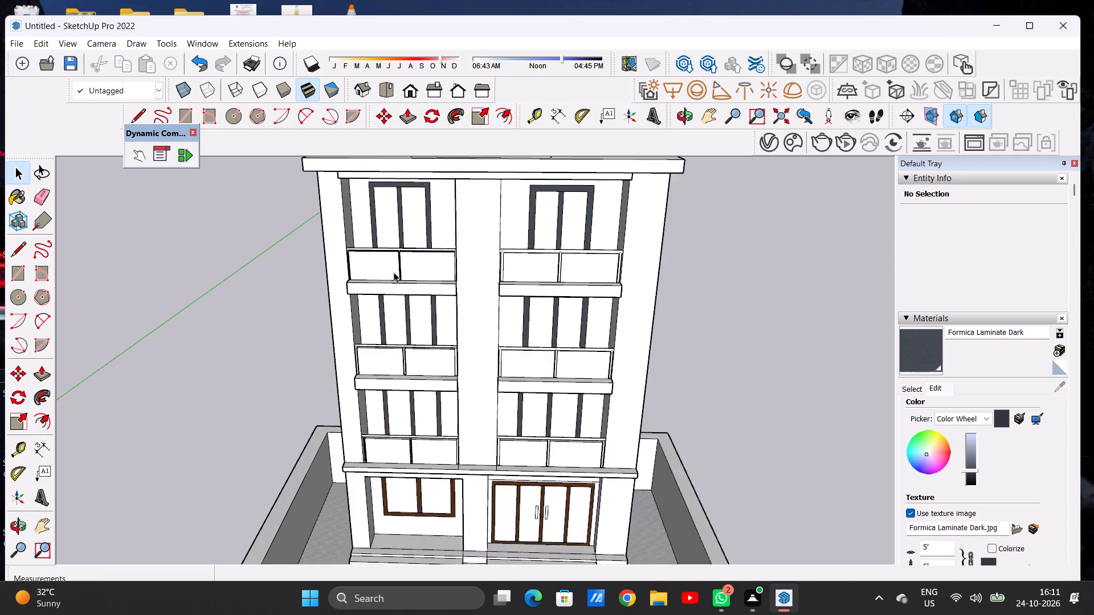
Paint the top rail and three posts of the left top-floor balcony railing with Color M05 from the Colors collection.
scroll(394, 272, "up", 9)
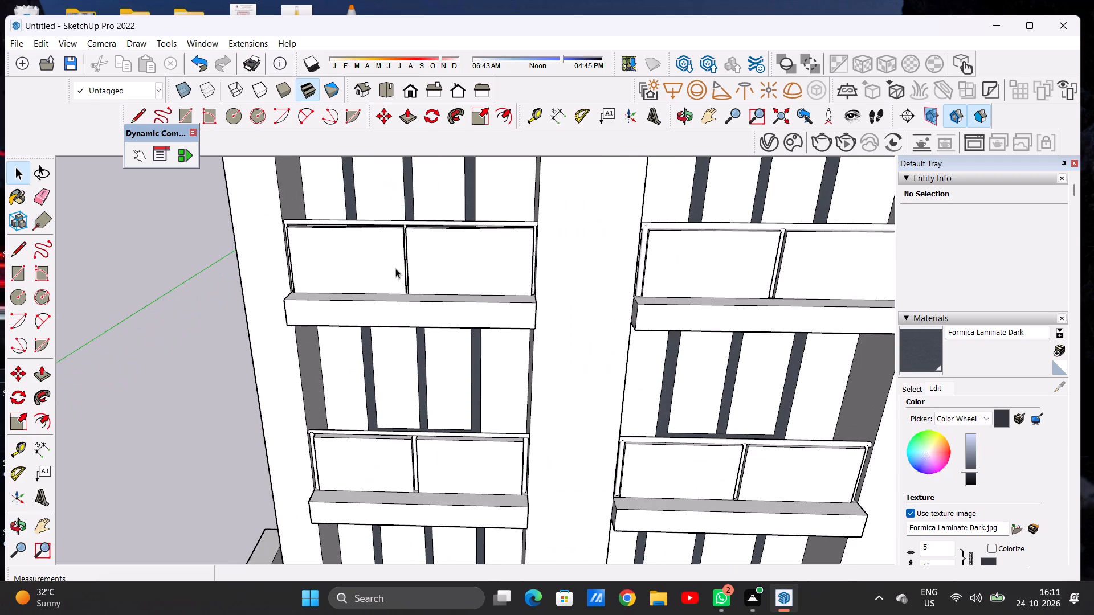
scroll(405, 263, "up", 1)
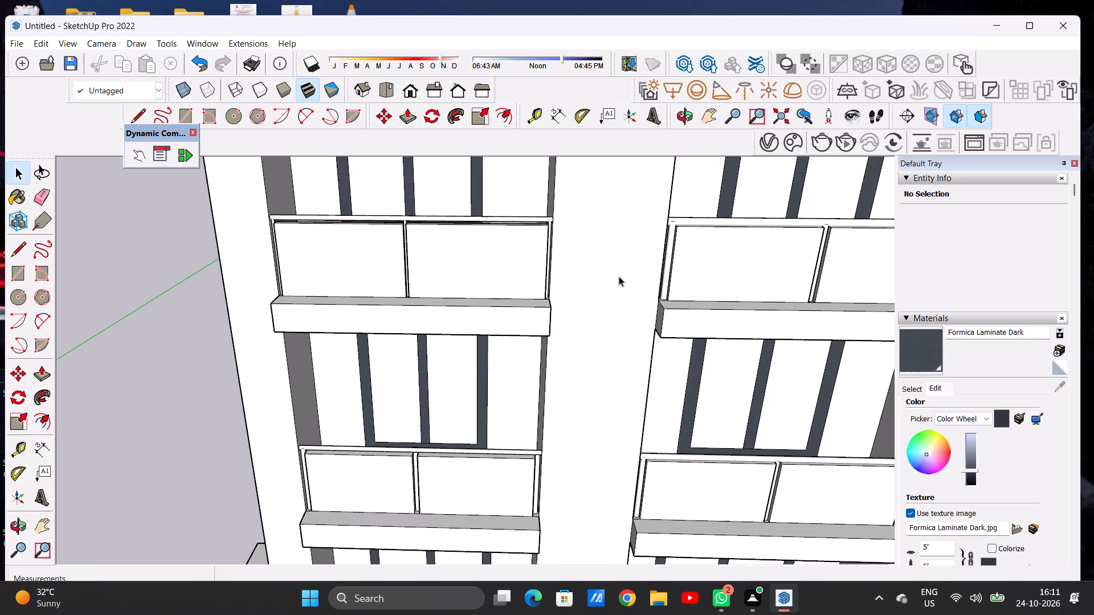
left_click(911, 390)
left_click(977, 410)
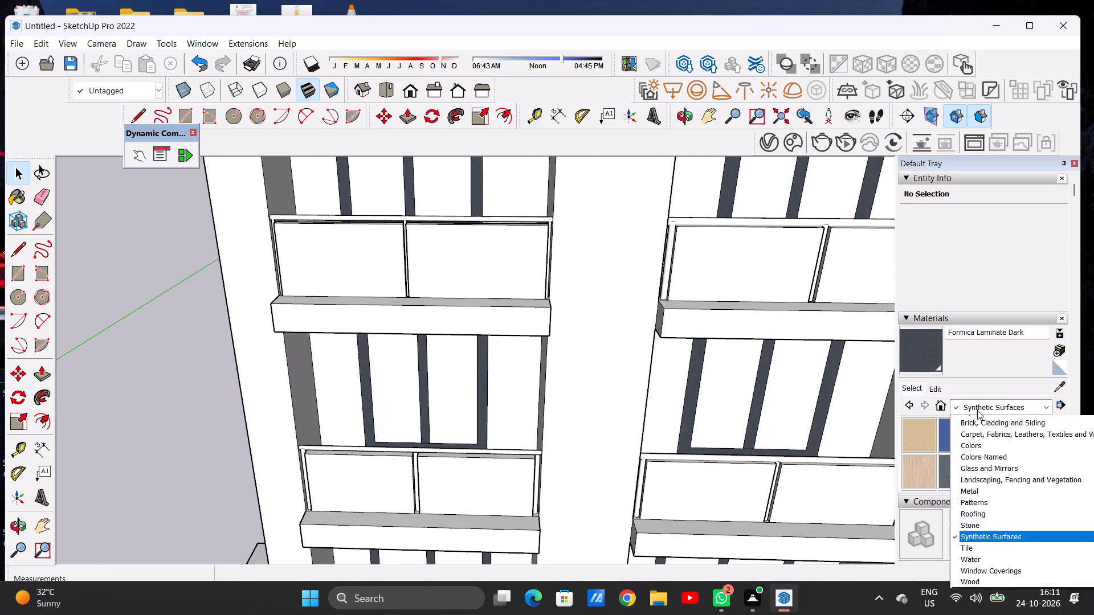
left_click(989, 457)
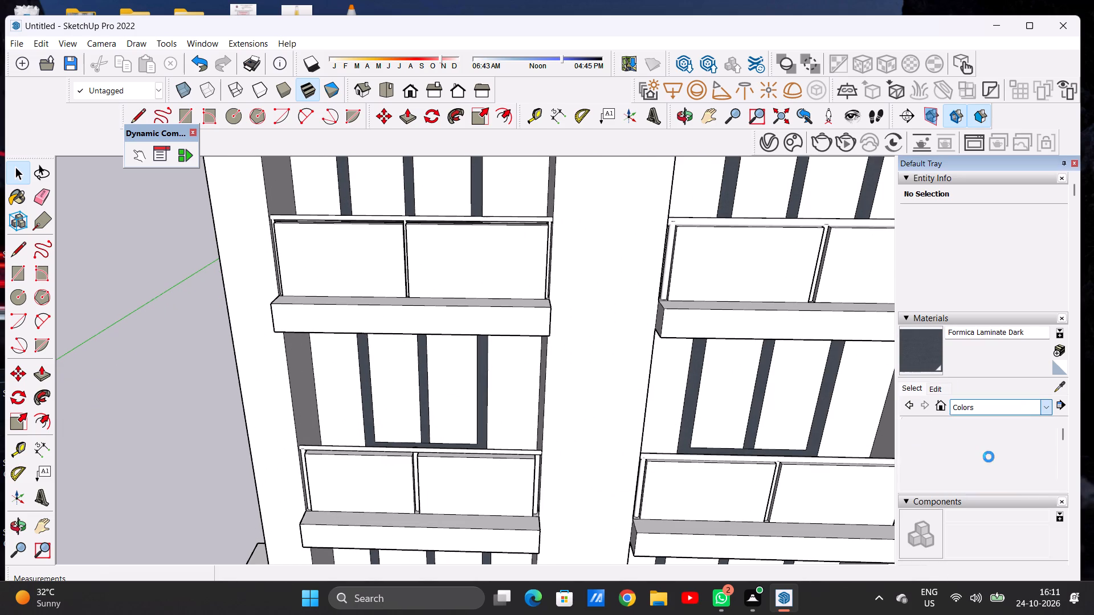
scroll(989, 457, "down", 10)
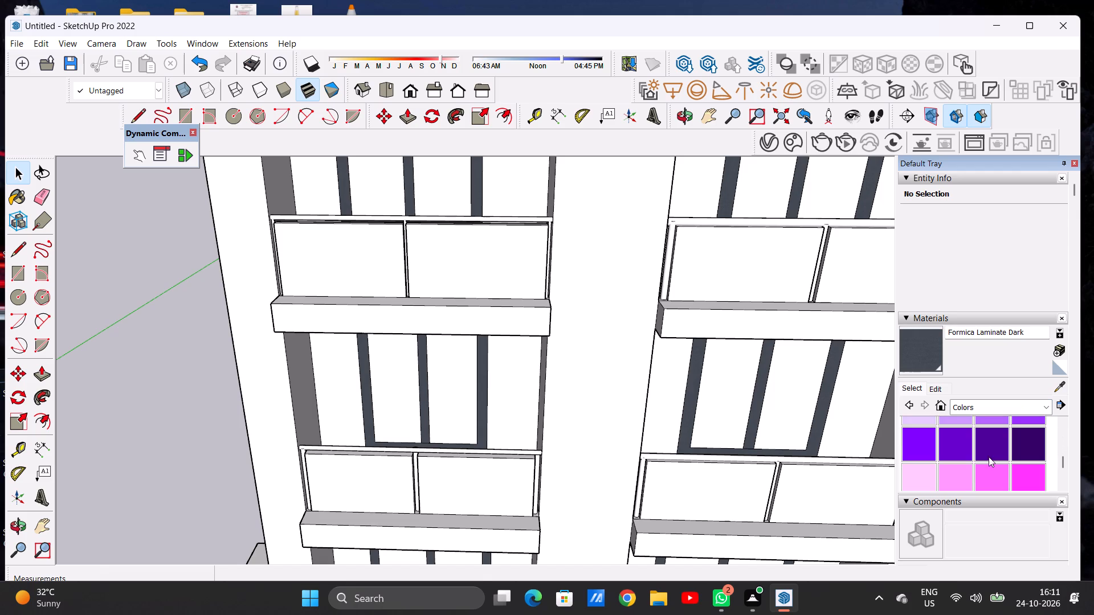
scroll(989, 457, "down", 3)
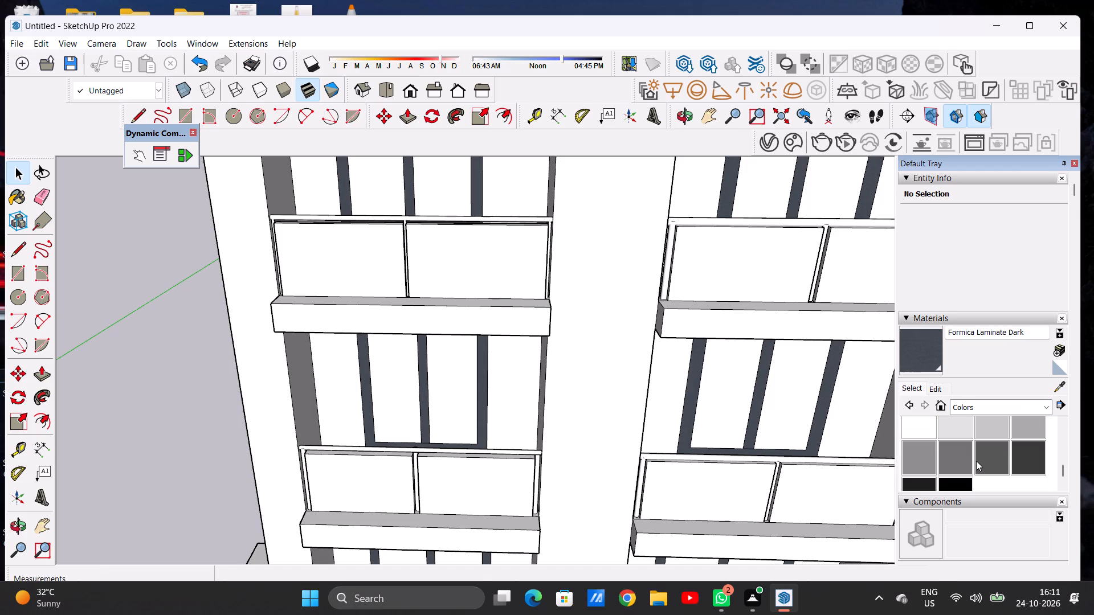
left_click(950, 464)
scroll(522, 220, "up", 7)
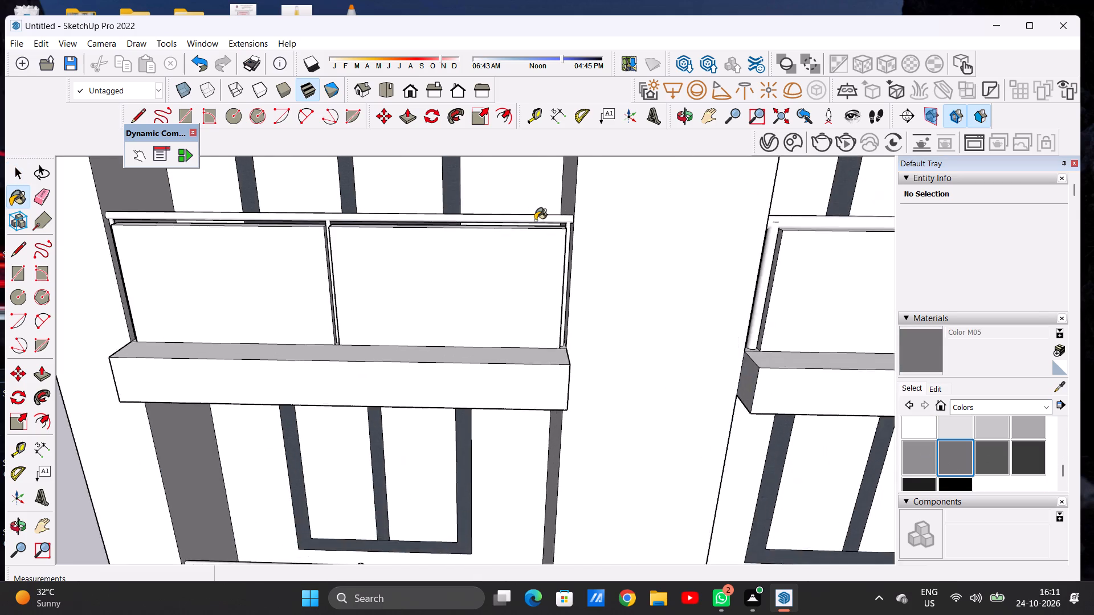
scroll(535, 220, "up", 5)
left_click(554, 218)
left_click(582, 234)
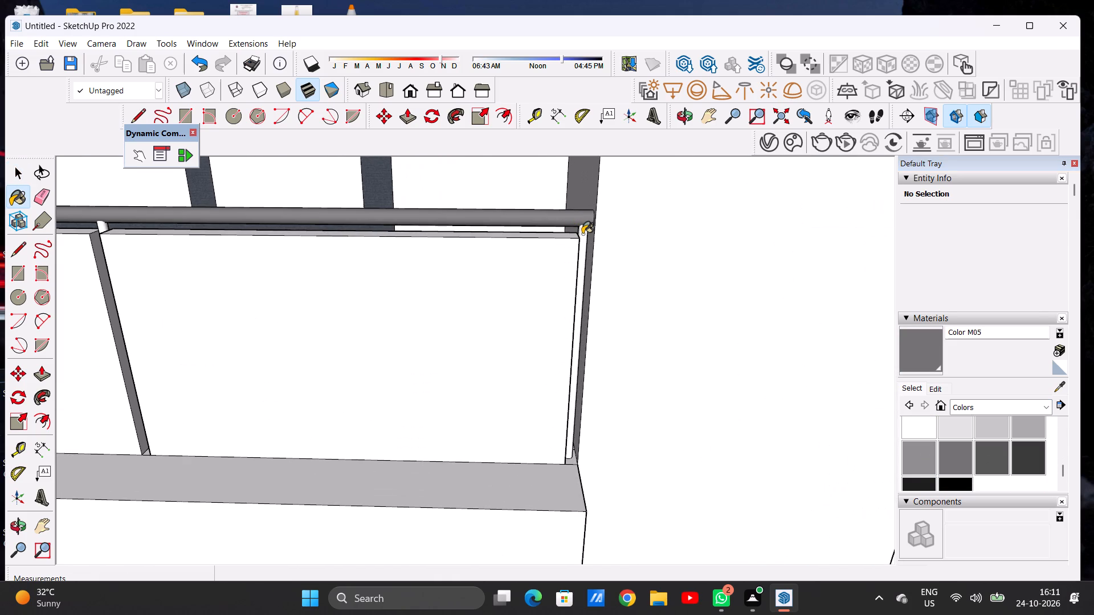
scroll(579, 235, "down", 9)
scroll(395, 235, "up", 15)
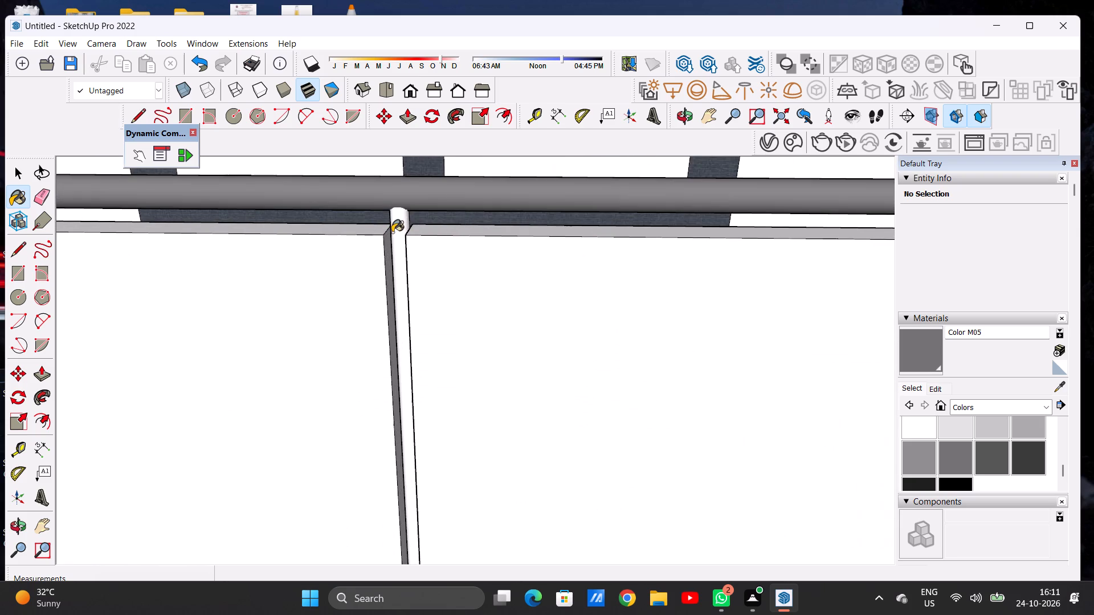
left_click(399, 214)
scroll(419, 240, "down", 18)
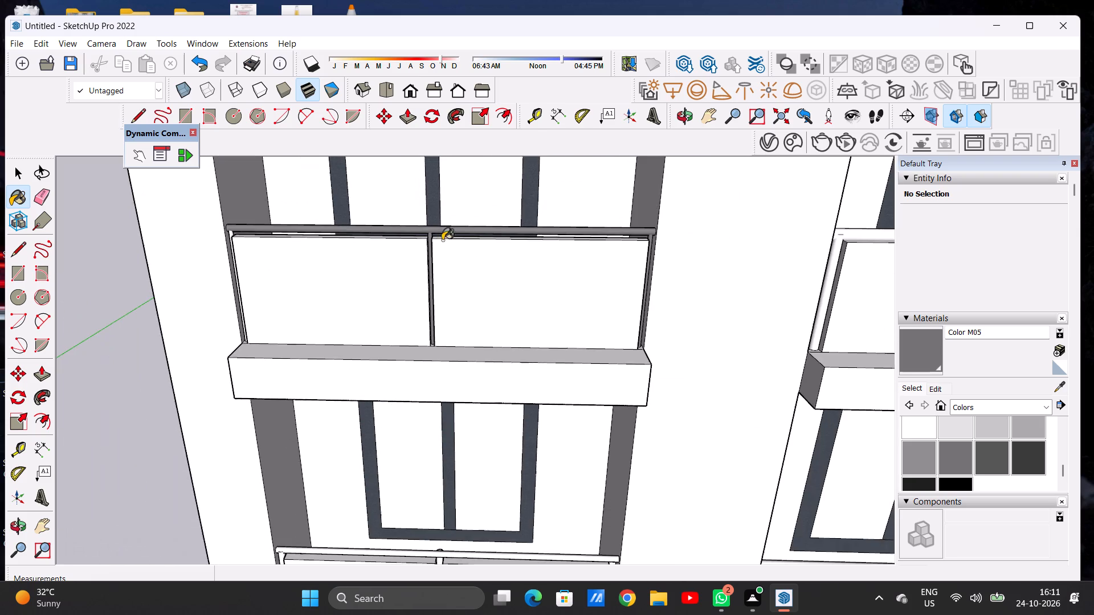
scroll(442, 240, "down", 2)
scroll(254, 241, "up", 3)
scroll(254, 241, "down", 1)
scroll(254, 241, "up", 20)
scroll(254, 241, "up", 4)
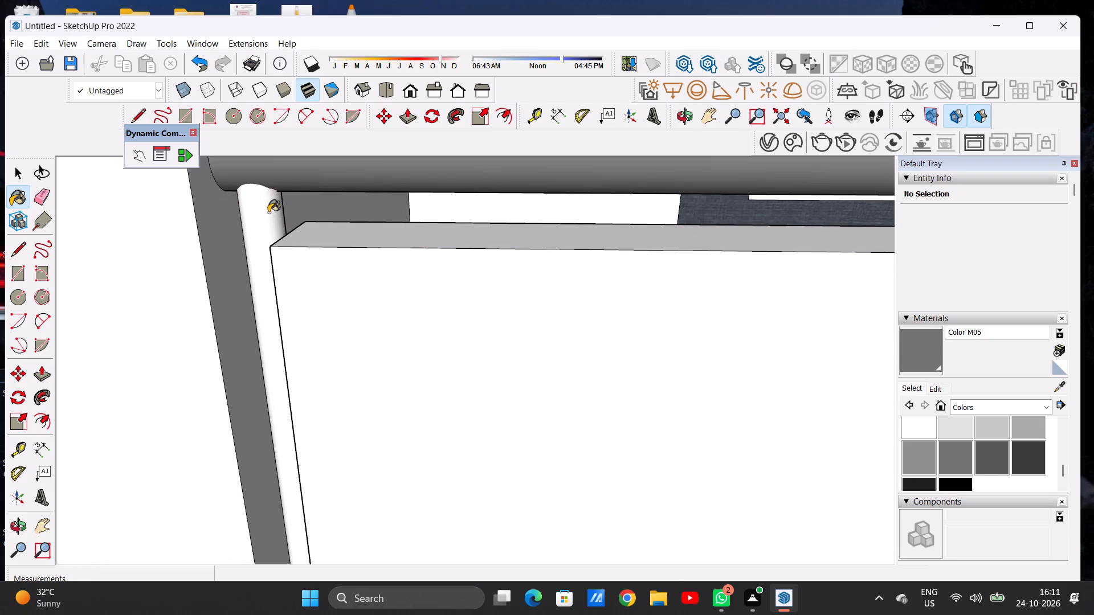
left_click(260, 210)
Paint the top rail and three posts of the right top-floor balcony railing with Color M05.
scroll(260, 210, "up", 1)
scroll(260, 212, "down", 13)
scroll(266, 232, "up", 1)
scroll(266, 232, "down", 20)
scroll(266, 232, "down", 3)
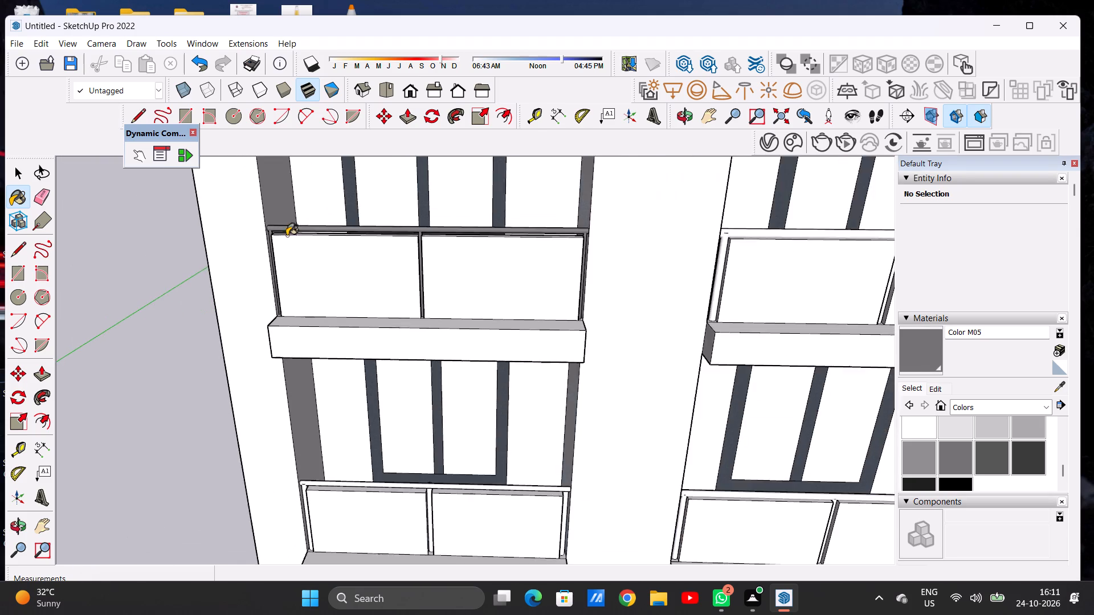
scroll(287, 236, "down", 7)
middle_click_drag(373, 270, 403, 212)
scroll(444, 243, "up", 7)
middle_click_drag(412, 243, 384, 267)
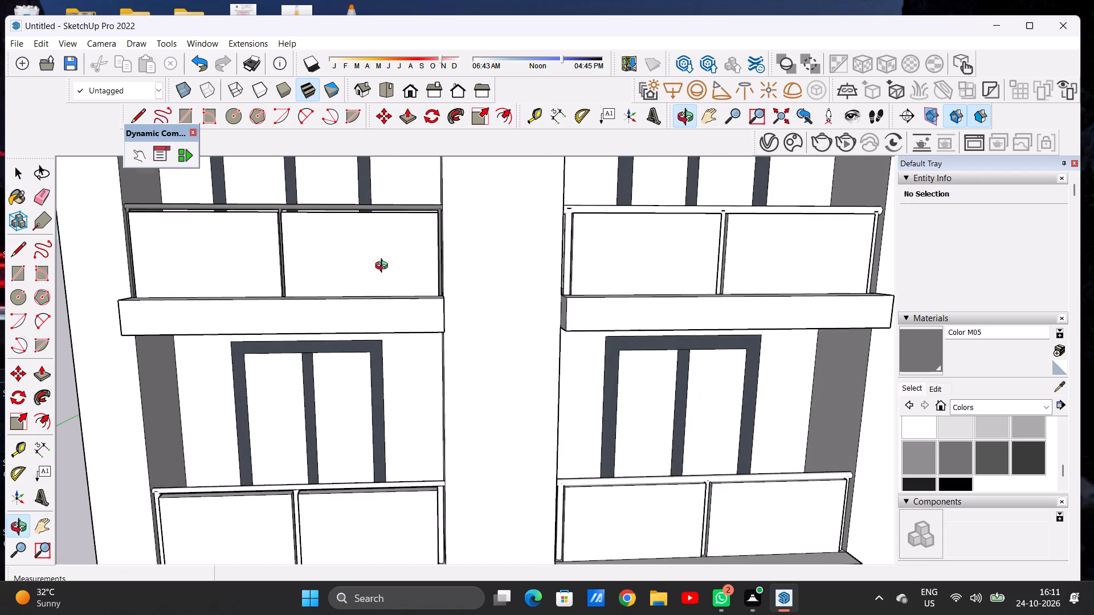
middle_click_drag(384, 267, 342, 339)
scroll(338, 265, "down", 4)
scroll(476, 277, "up", 3)
scroll(486, 273, "down", 1)
scroll(486, 273, "up", 4)
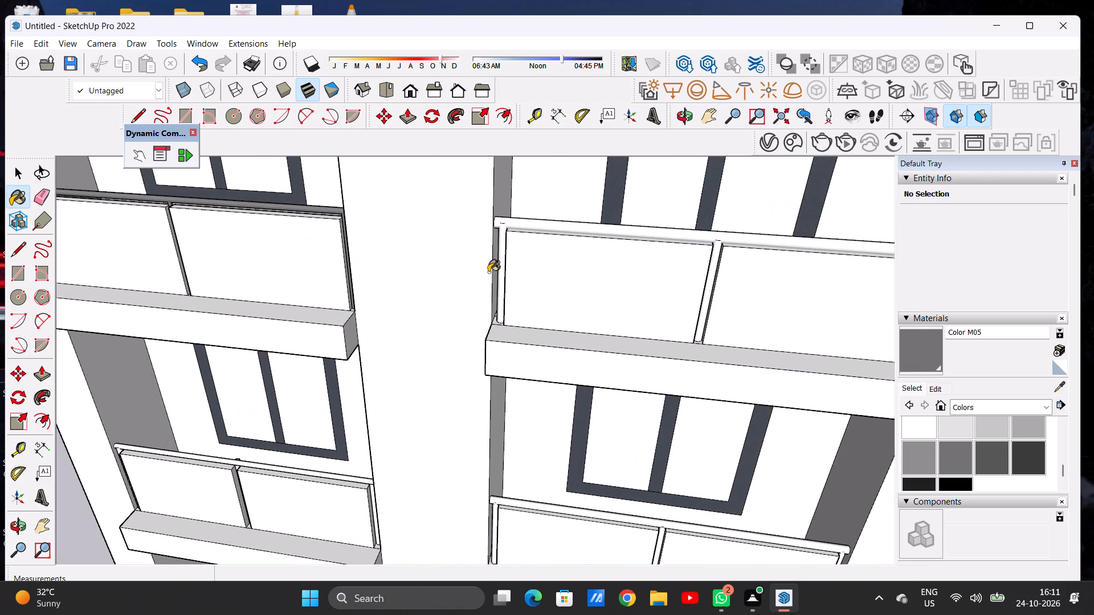
scroll(505, 231, "up", 13)
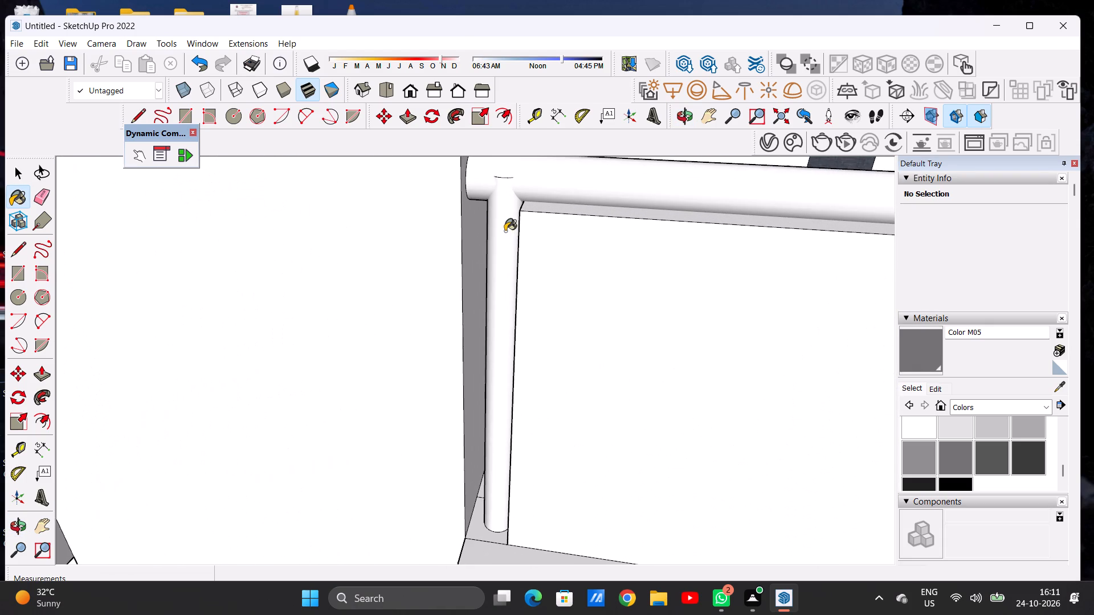
left_click(500, 231)
left_click(513, 183)
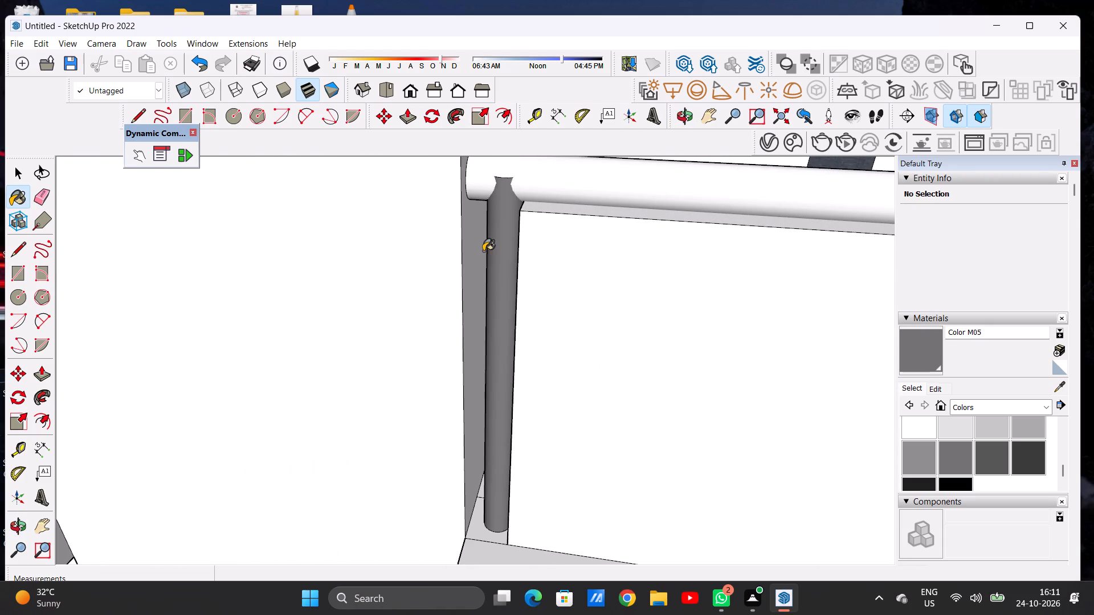
scroll(483, 256, "down", 15)
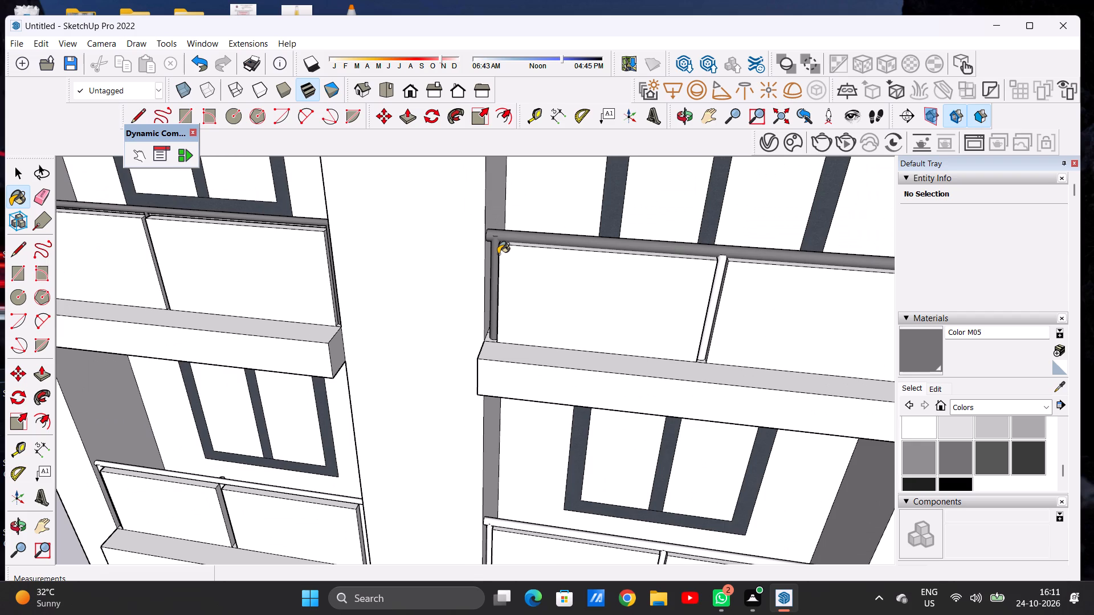
scroll(499, 242, "down", 5)
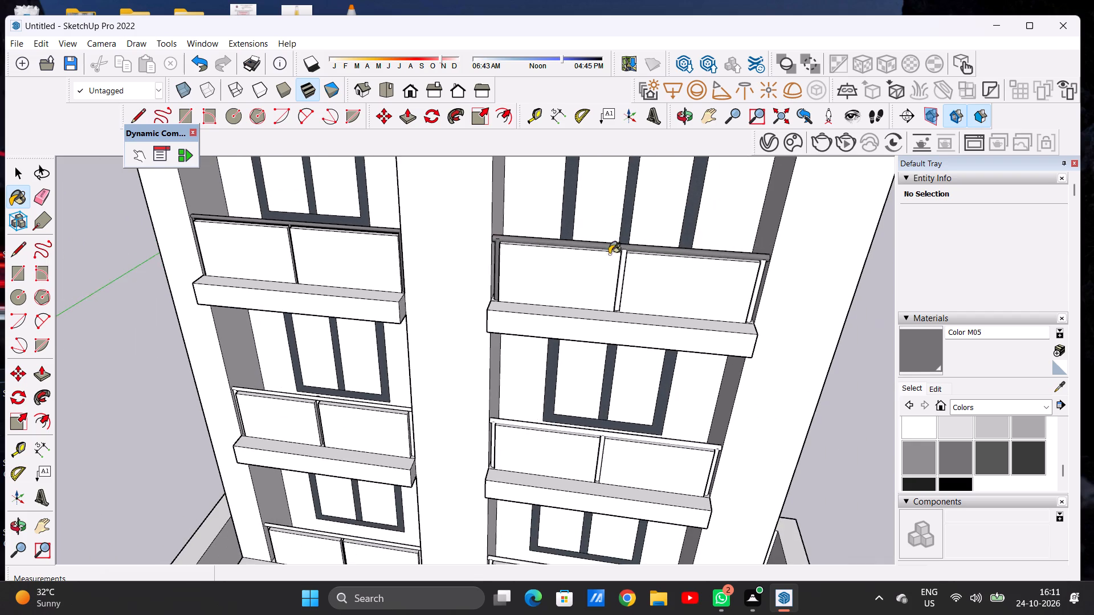
scroll(633, 252, "up", 18)
left_click(595, 252)
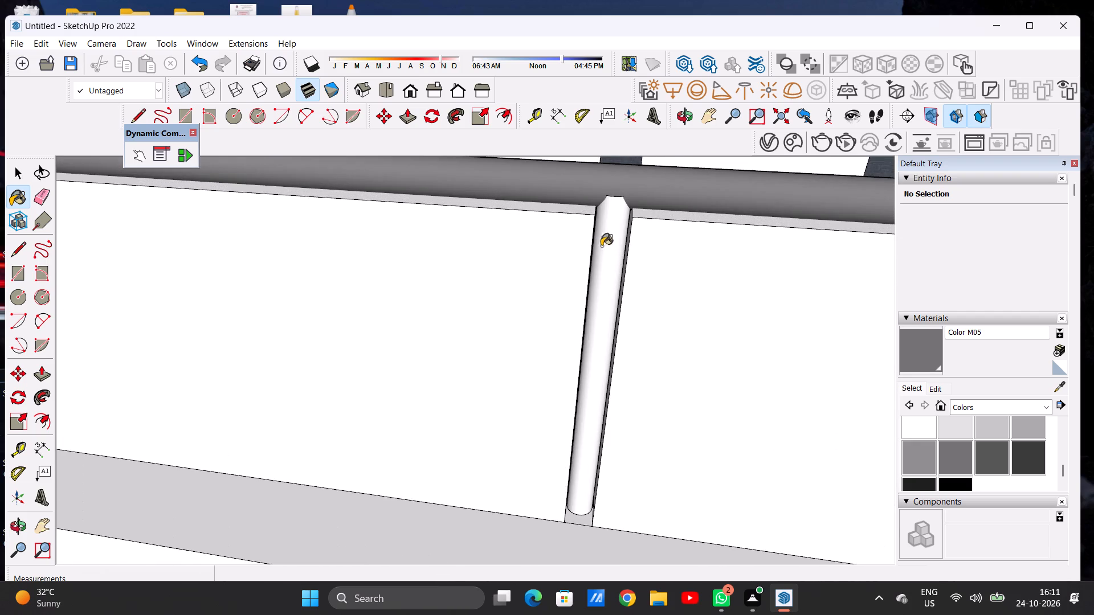
scroll(602, 246, "down", 5)
scroll(550, 240, "down", 11)
scroll(756, 266, "up", 7)
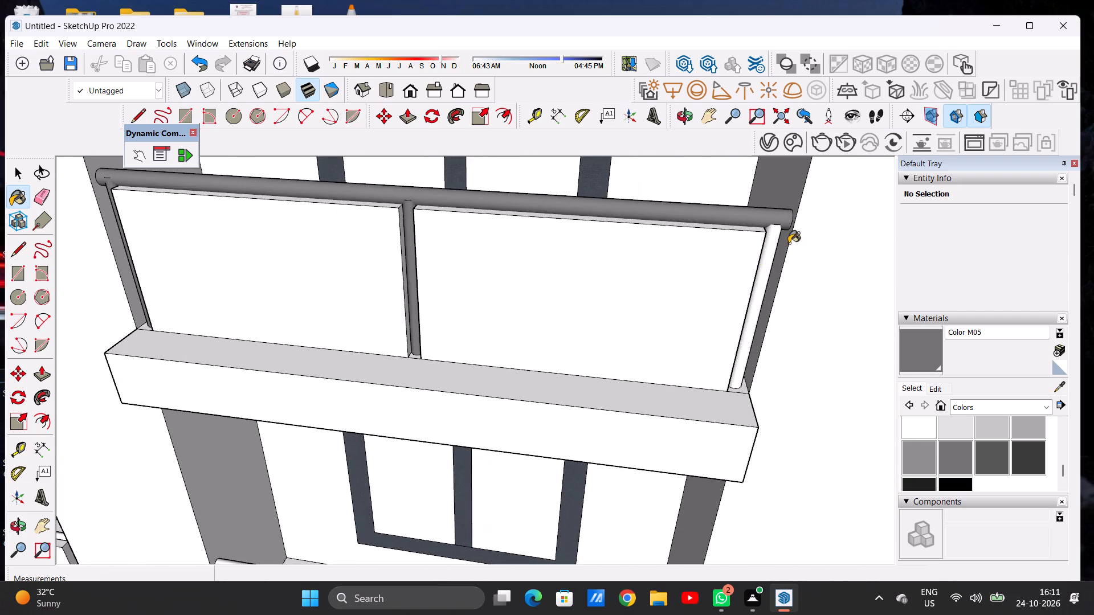
scroll(789, 243, "up", 12)
left_click(765, 228)
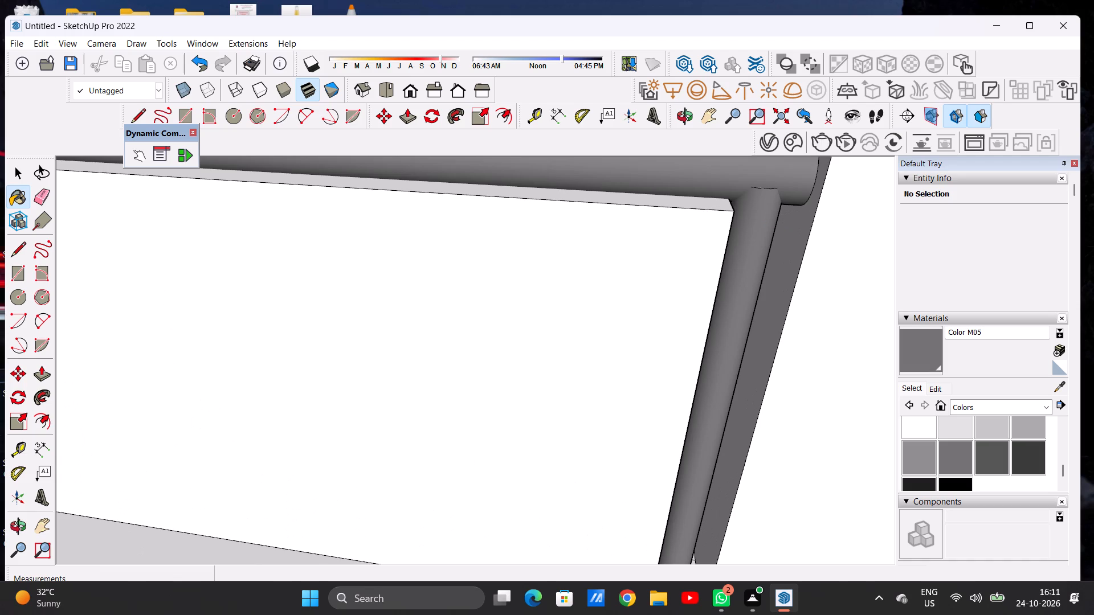
Paint the top rail and three posts of the left middle-level balcony railing with Color M05.
scroll(716, 302, "down", 20)
scroll(716, 302, "down", 7)
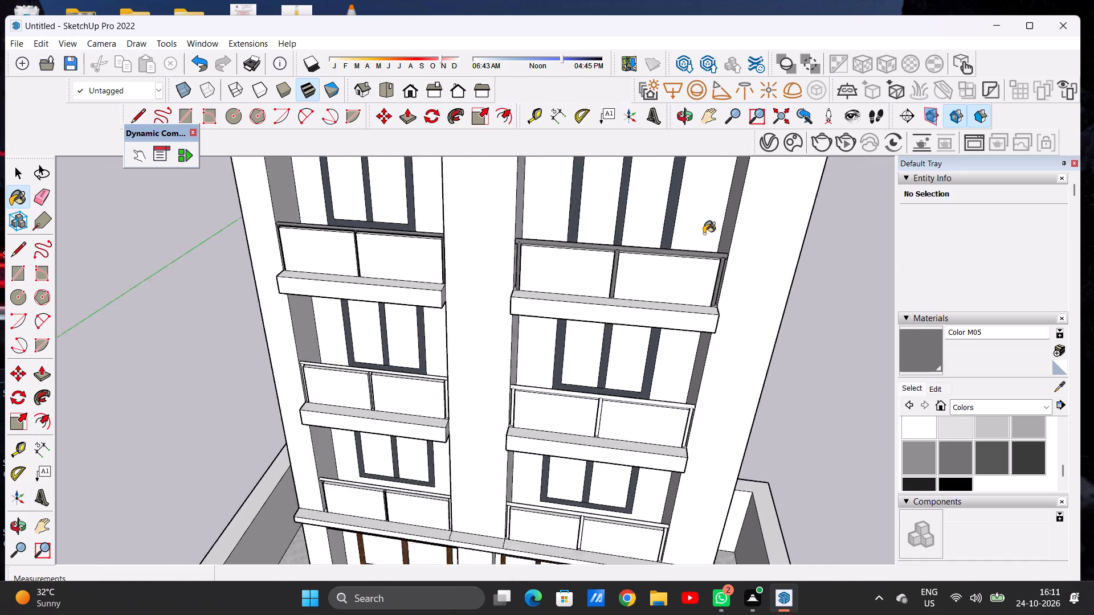
scroll(704, 233, "down", 14)
scroll(522, 282, "up", 15)
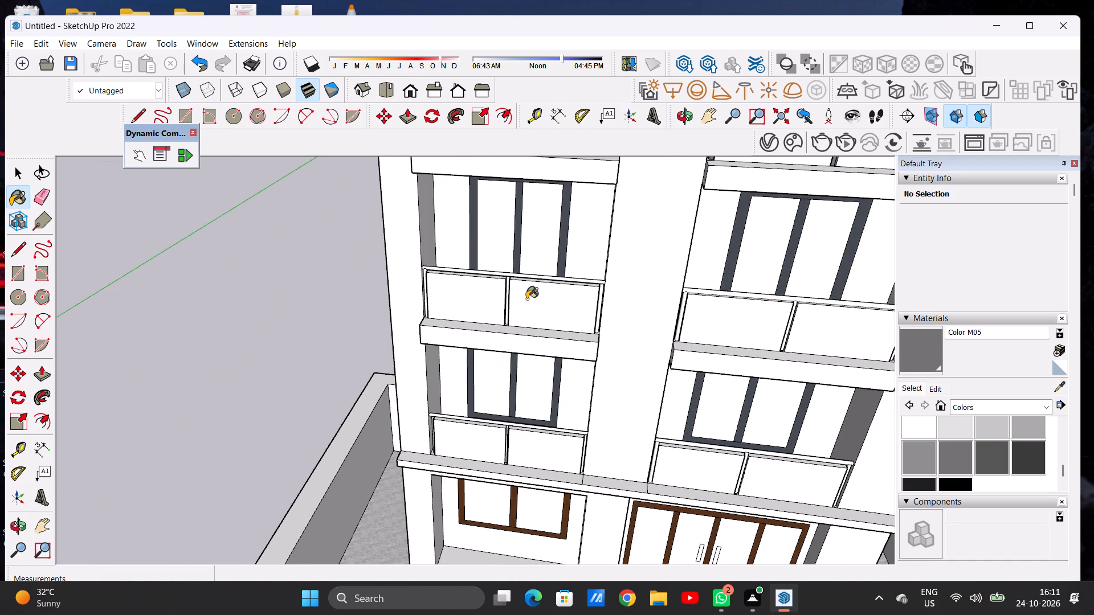
scroll(435, 301, "up", 14)
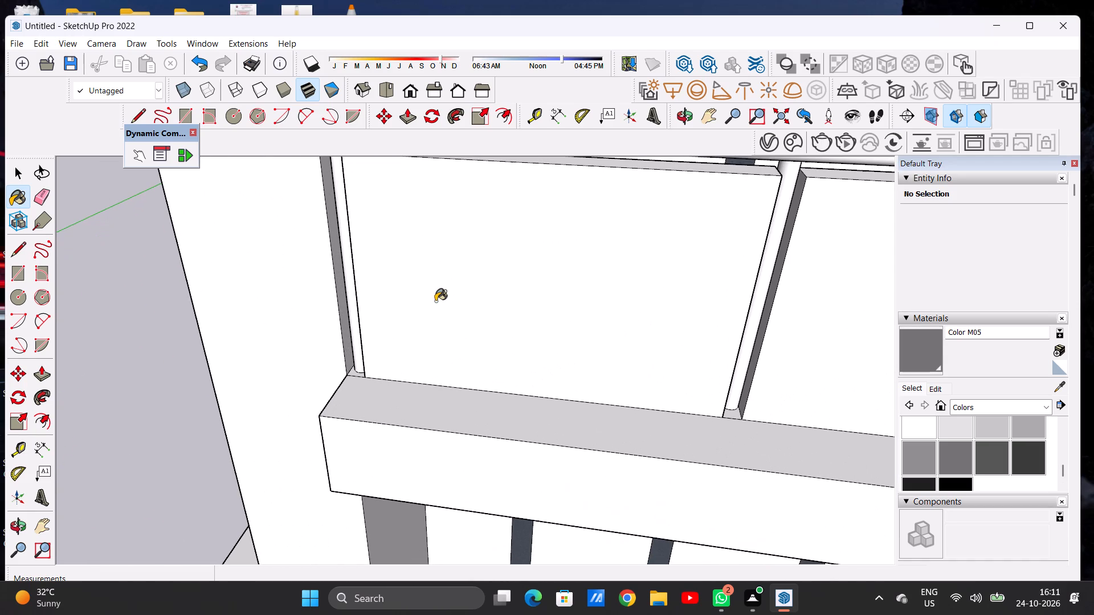
left_click(343, 251)
scroll(364, 285, "down", 7)
scroll(621, 207, "up", 11)
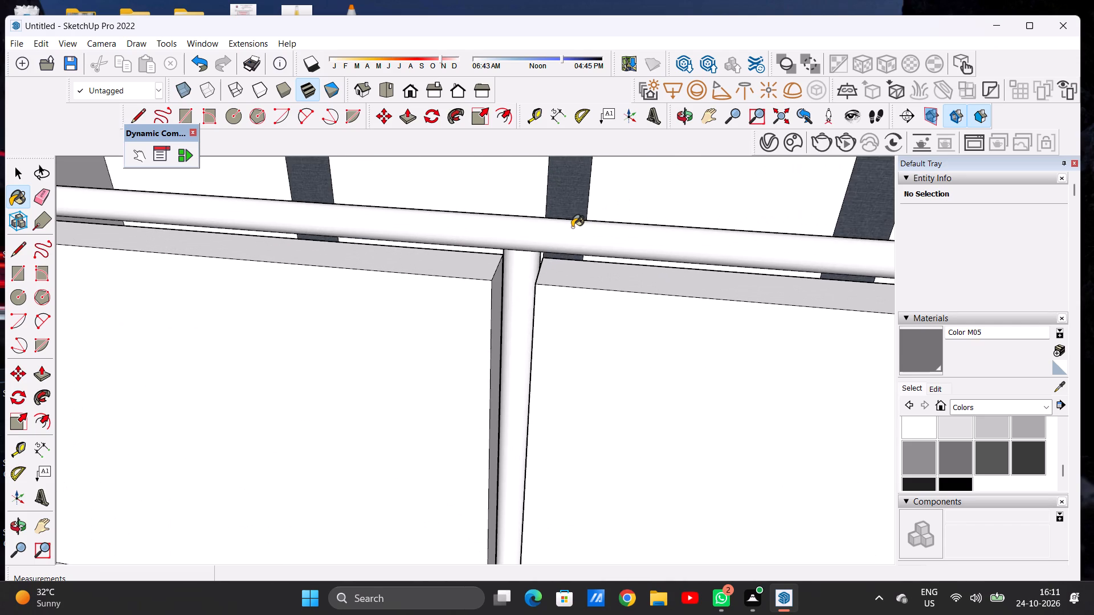
left_click(572, 227)
left_click(515, 270)
scroll(515, 270, "down", 6)
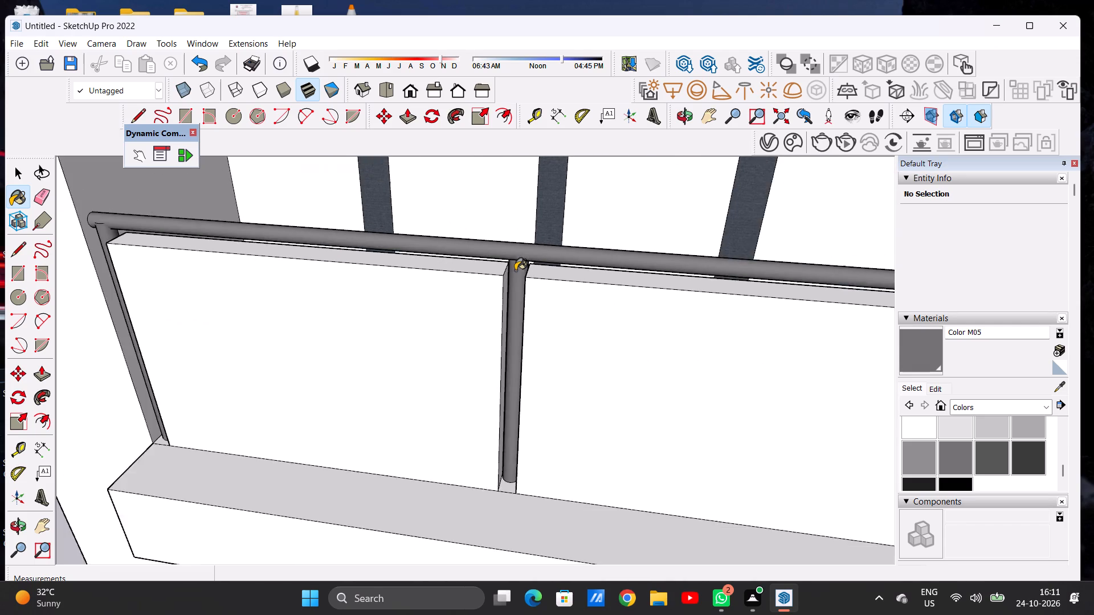
scroll(515, 270, "down", 6)
scroll(861, 298, "up", 3)
scroll(861, 298, "down", 1)
scroll(861, 298, "up", 1)
scroll(861, 298, "down", 2)
scroll(851, 297, "up", 4)
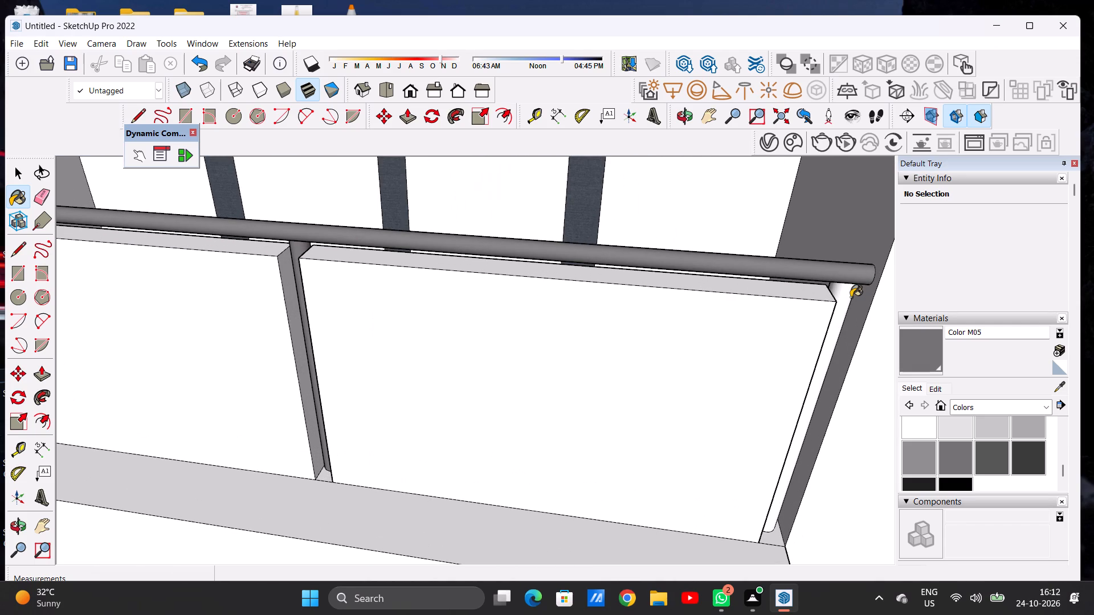
left_click(843, 297)
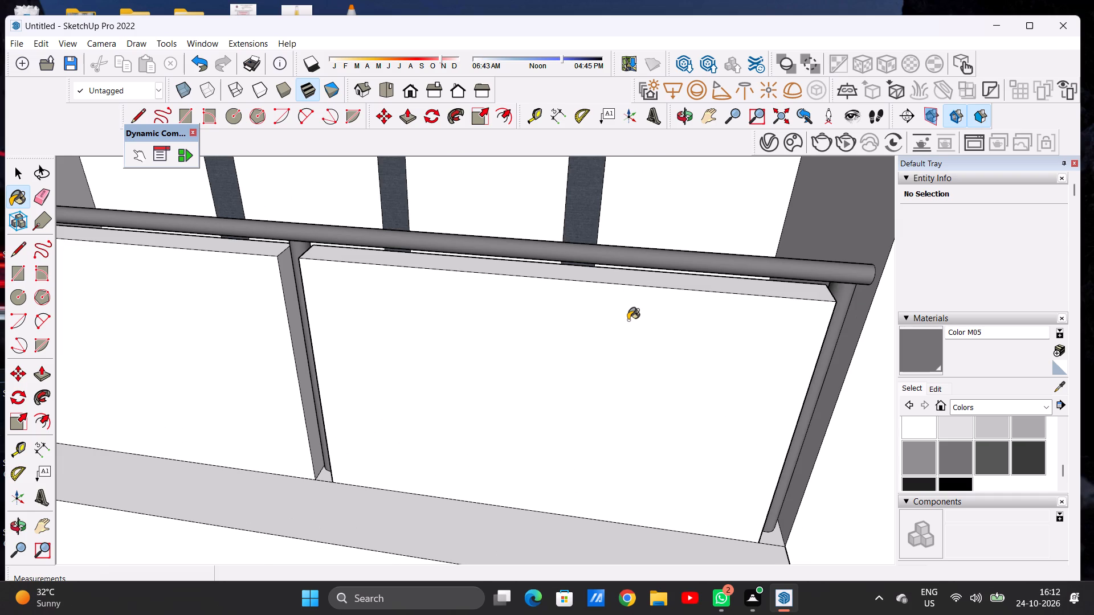
Paint the top rail and three posts of the right middle-level balcony railing with Color M05.
scroll(597, 321, "down", 8)
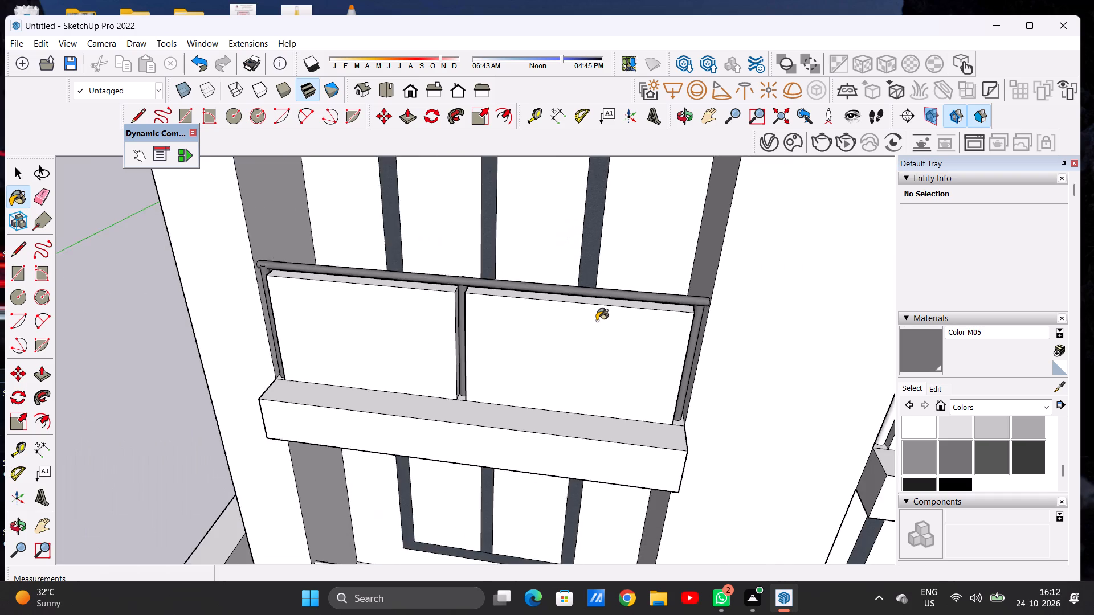
scroll(597, 321, "down", 19)
scroll(655, 296, "up", 8)
scroll(619, 304, "down", 1)
scroll(619, 304, "up", 4)
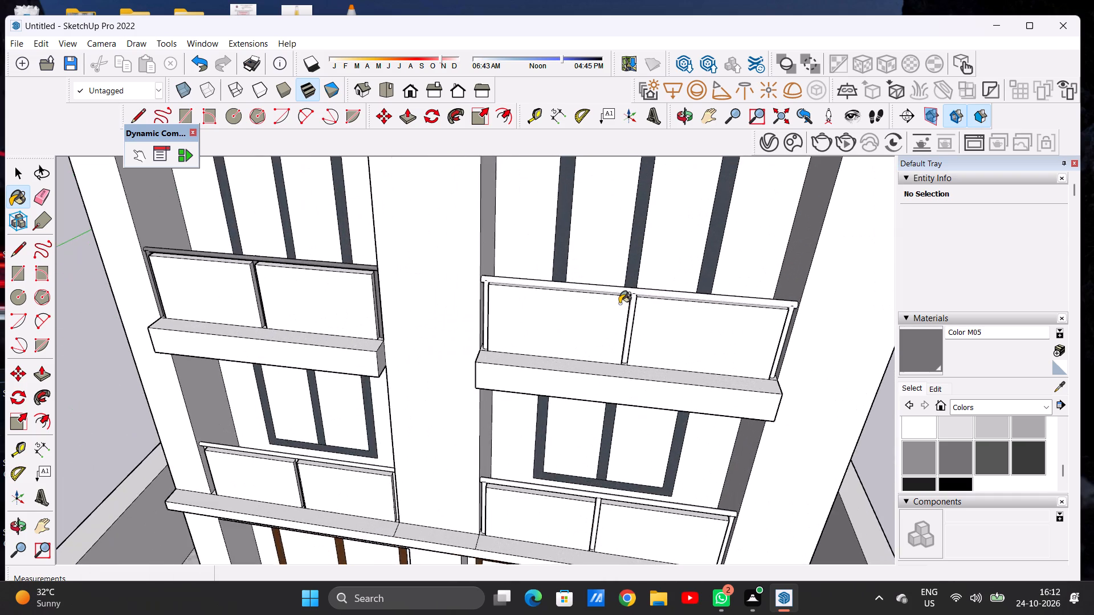
scroll(629, 304, "up", 15)
left_click(637, 303)
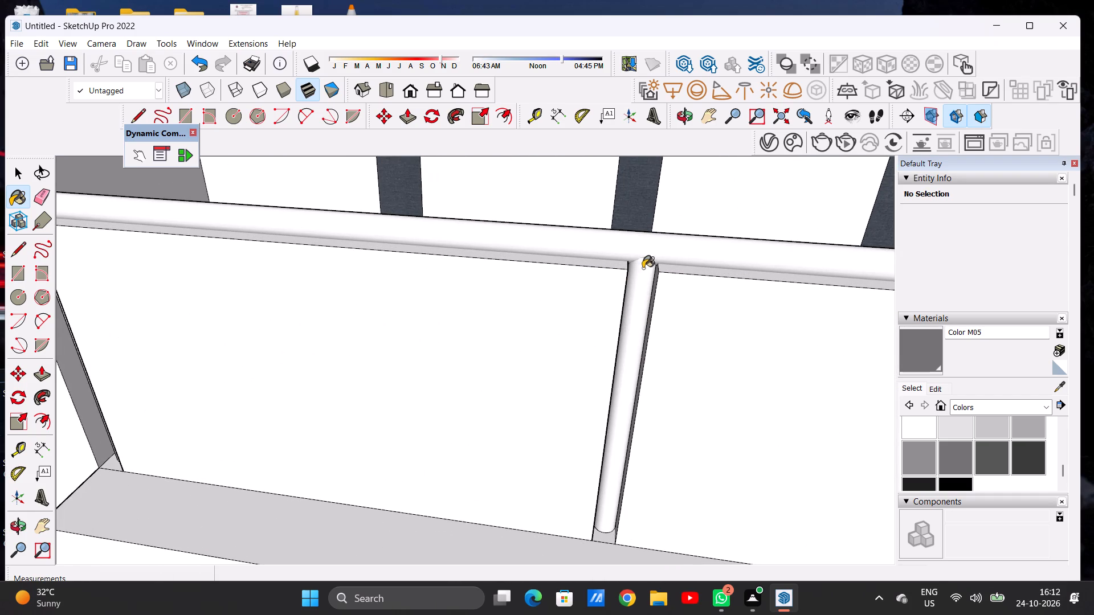
left_click(646, 248)
scroll(646, 255, "down", 8)
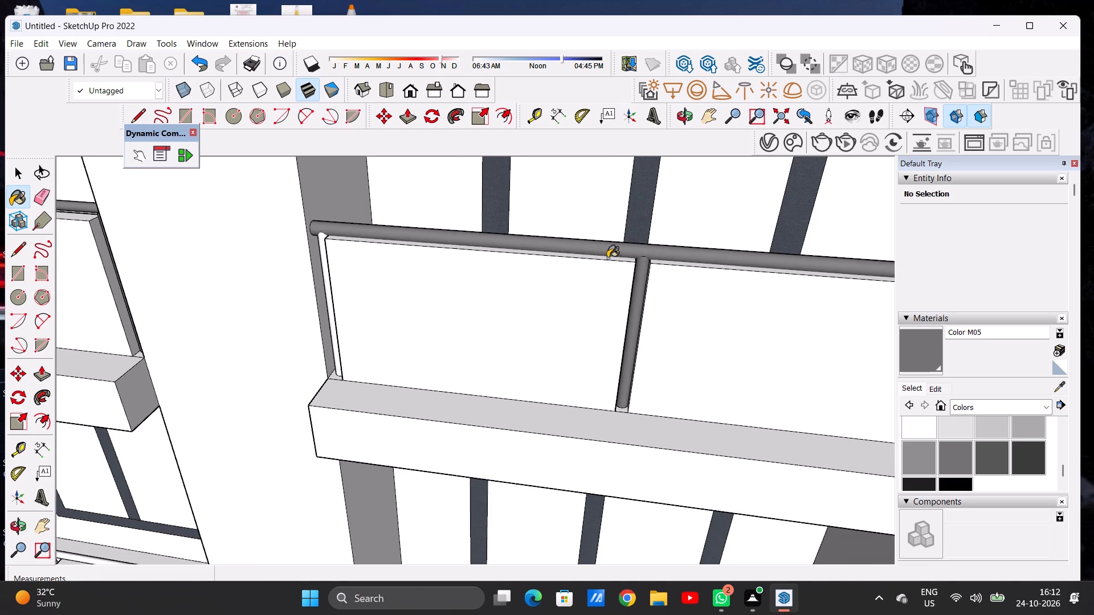
scroll(602, 270, "down", 8)
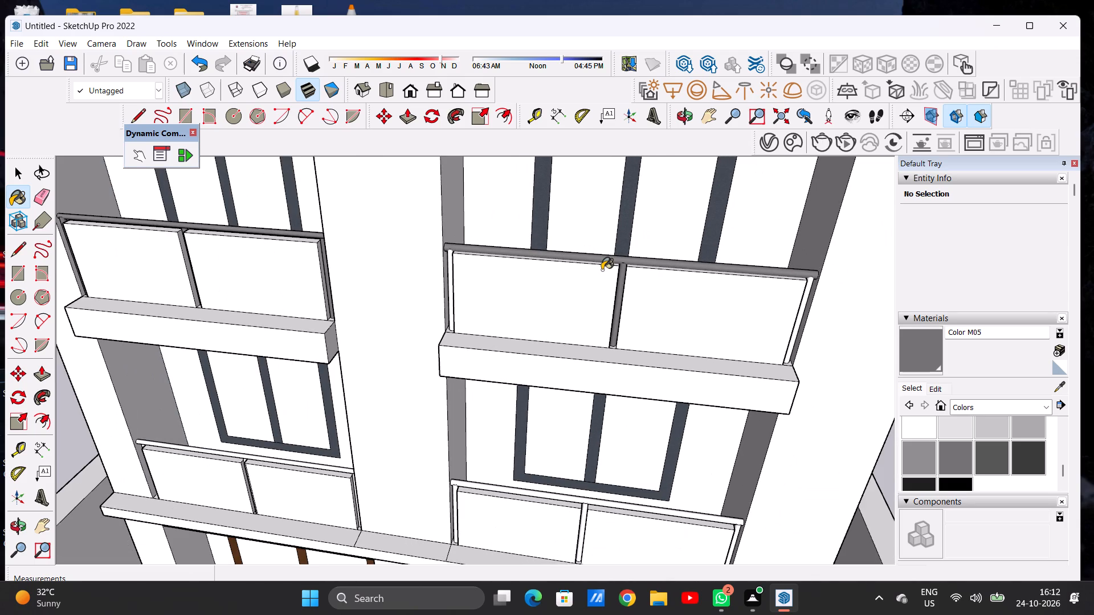
scroll(814, 292, "up", 7)
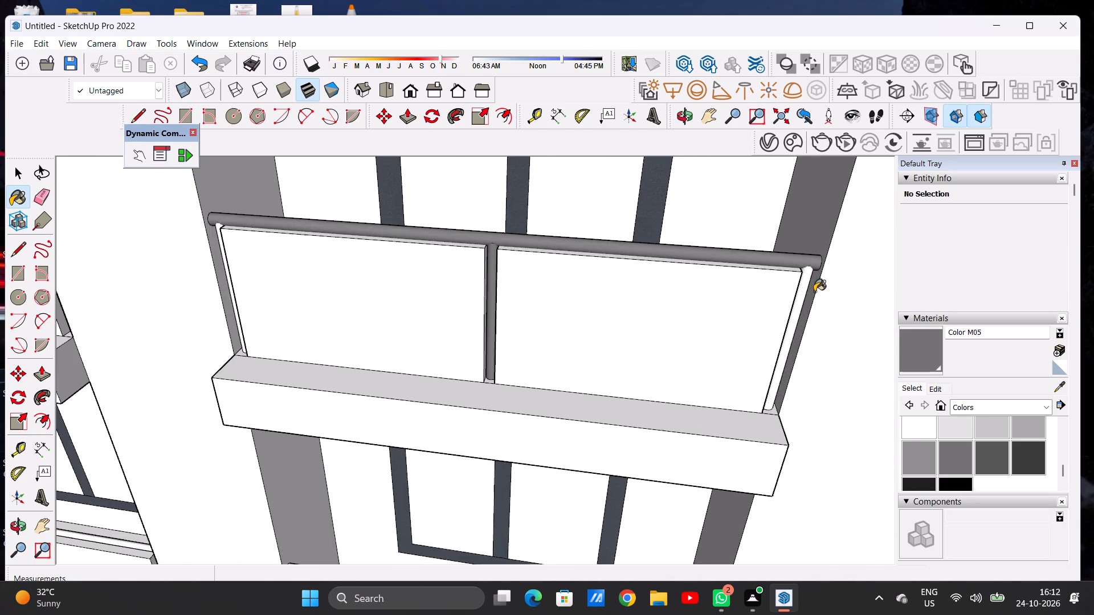
scroll(811, 288, "up", 8)
left_click(796, 275)
scroll(811, 293, "down", 6)
scroll(811, 293, "up", 1)
scroll(811, 293, "down", 8)
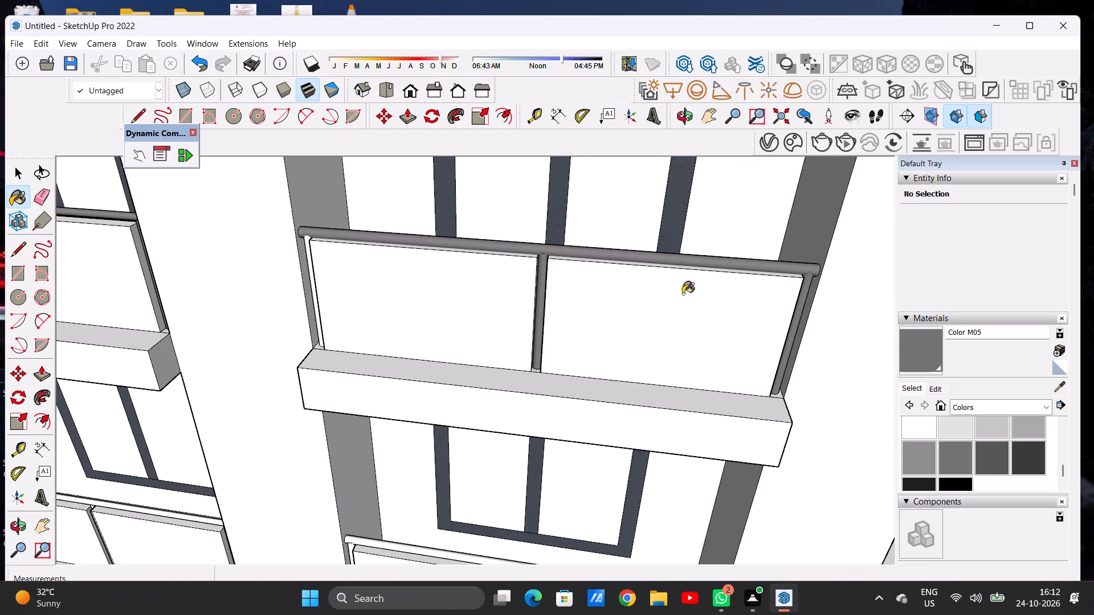
scroll(374, 246, "up", 5)
scroll(319, 244, "up", 6)
left_click(327, 242)
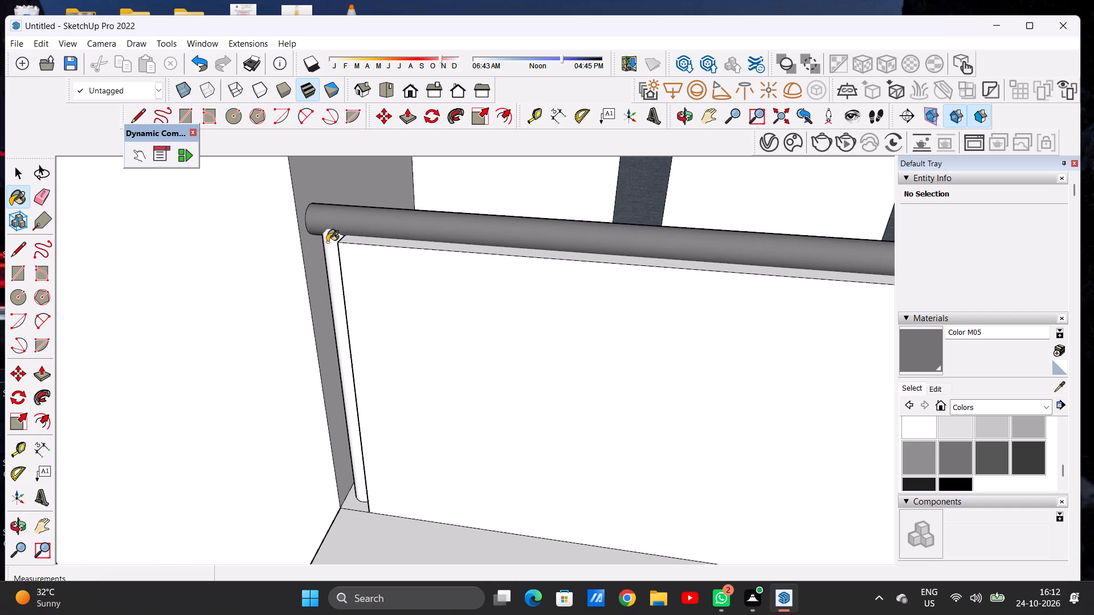
Paint the top rail and three posts of the left lowest-level balcony railing, above the brown-framed window, with Color M05.
scroll(383, 261, "down", 4)
scroll(447, 284, "down", 4)
scroll(462, 290, "up", 2)
scroll(462, 290, "down", 3)
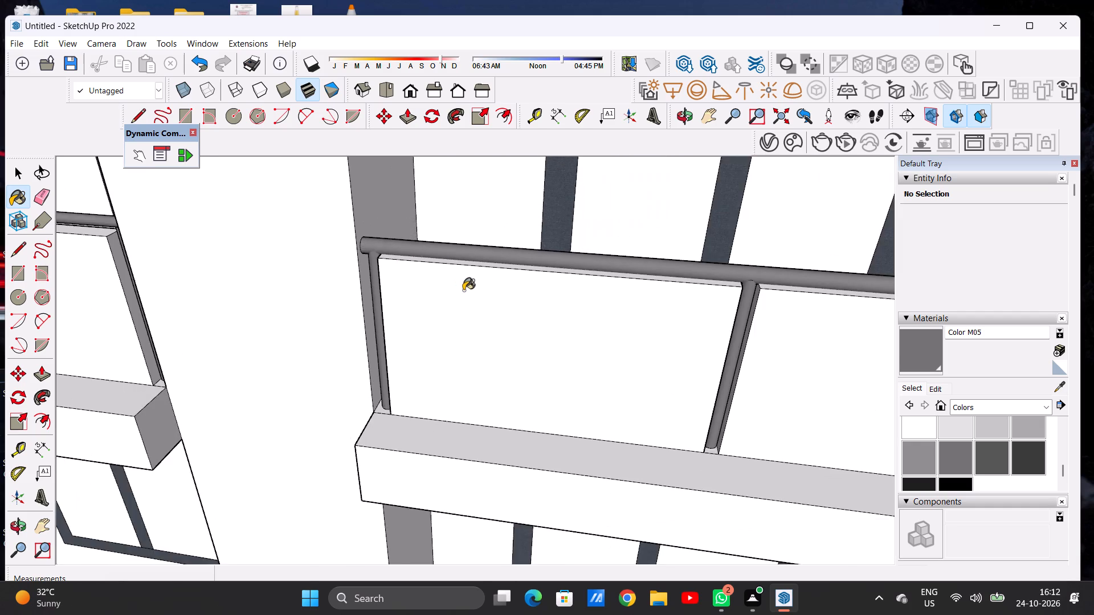
scroll(463, 290, "down", 20)
scroll(463, 290, "down", 1)
middle_click_drag(461, 331, 497, 261)
scroll(417, 328, "up", 2)
scroll(407, 355, "down", 1)
scroll(407, 360, "up", 11)
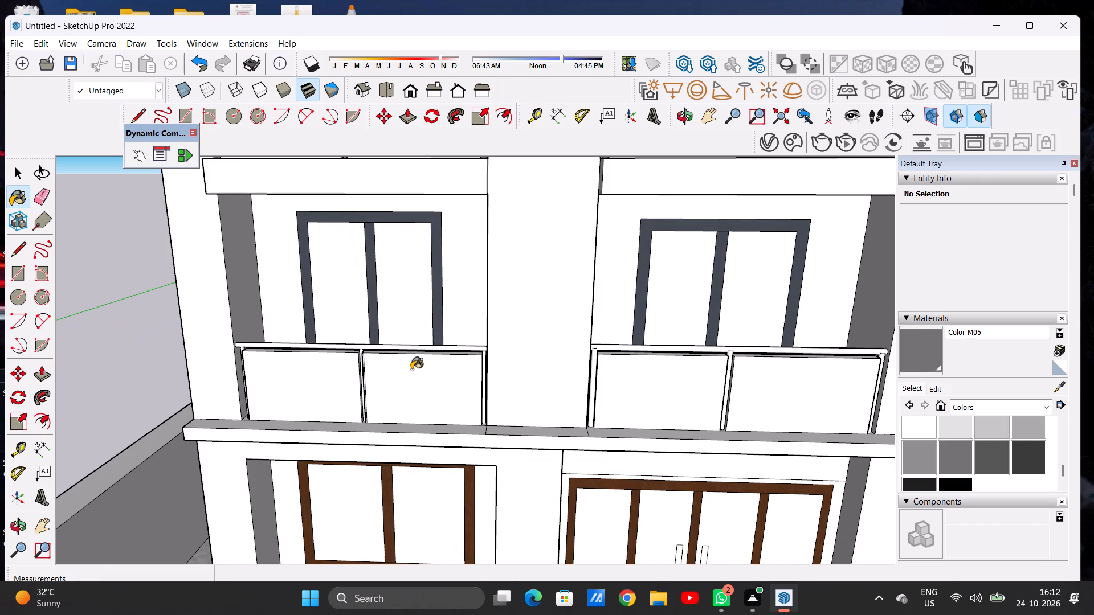
scroll(432, 362, "up", 6)
scroll(432, 362, "down", 1)
scroll(447, 353, "up", 6)
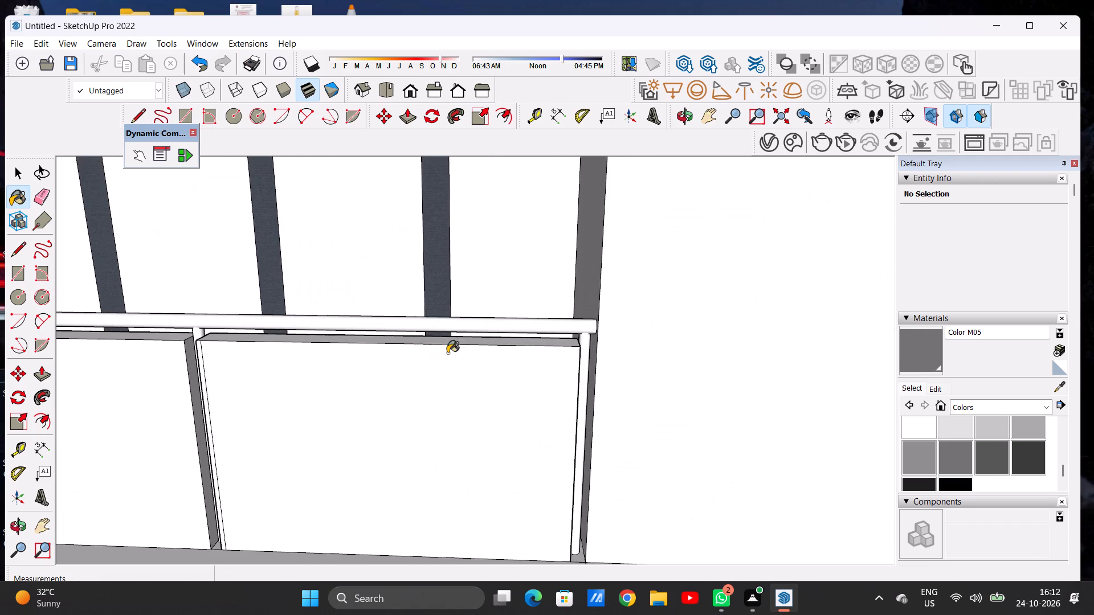
left_click(475, 326)
scroll(579, 348, "up", 13)
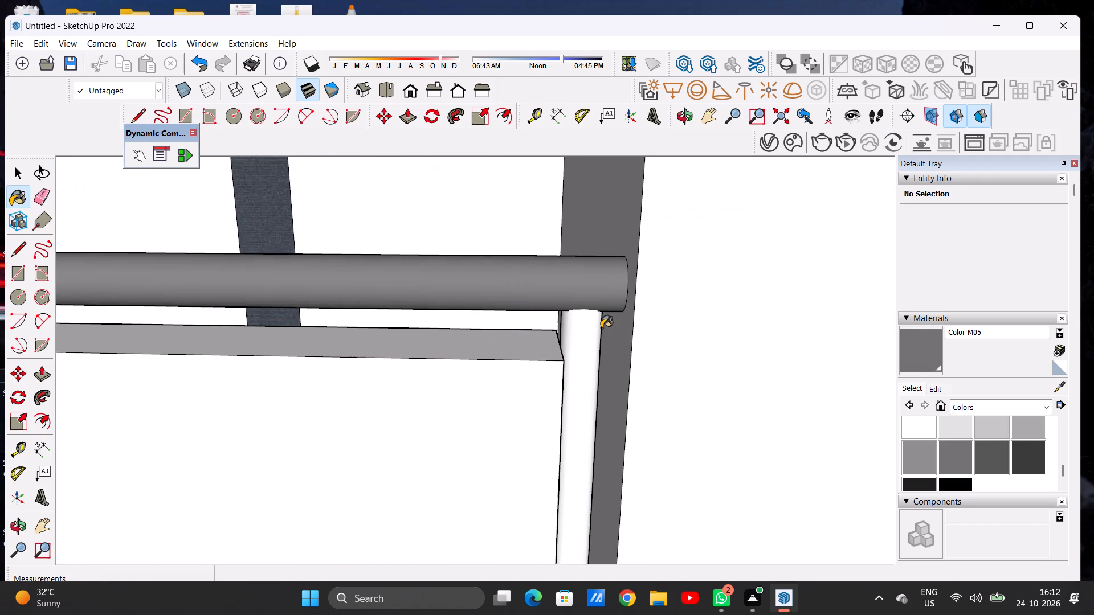
left_click(581, 339)
scroll(587, 339, "down", 16)
scroll(594, 339, "up", 1)
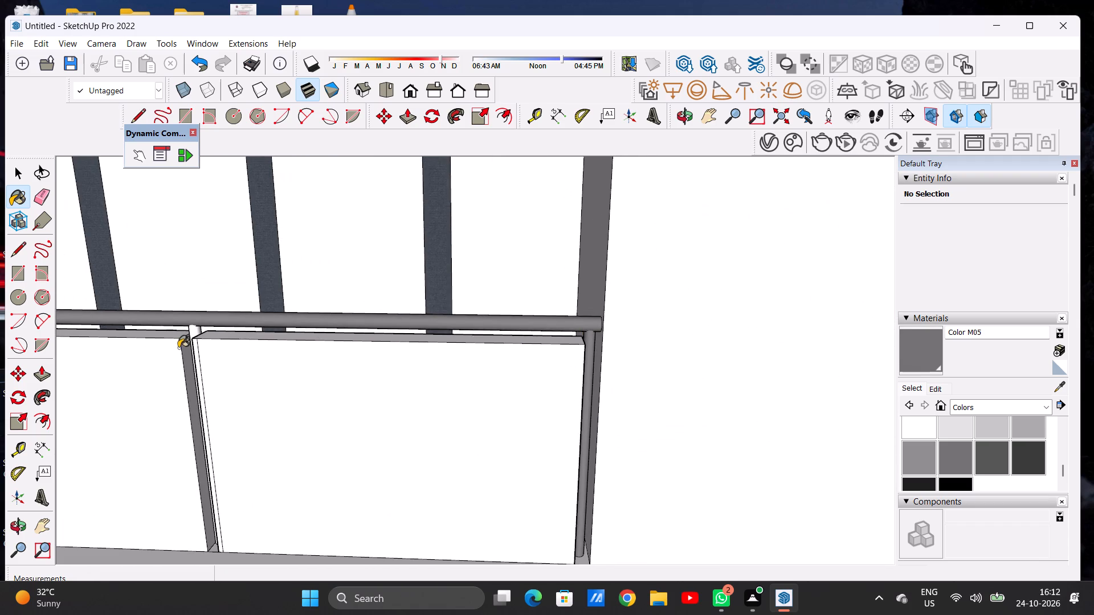
scroll(199, 339, "up", 13)
left_click(169, 315)
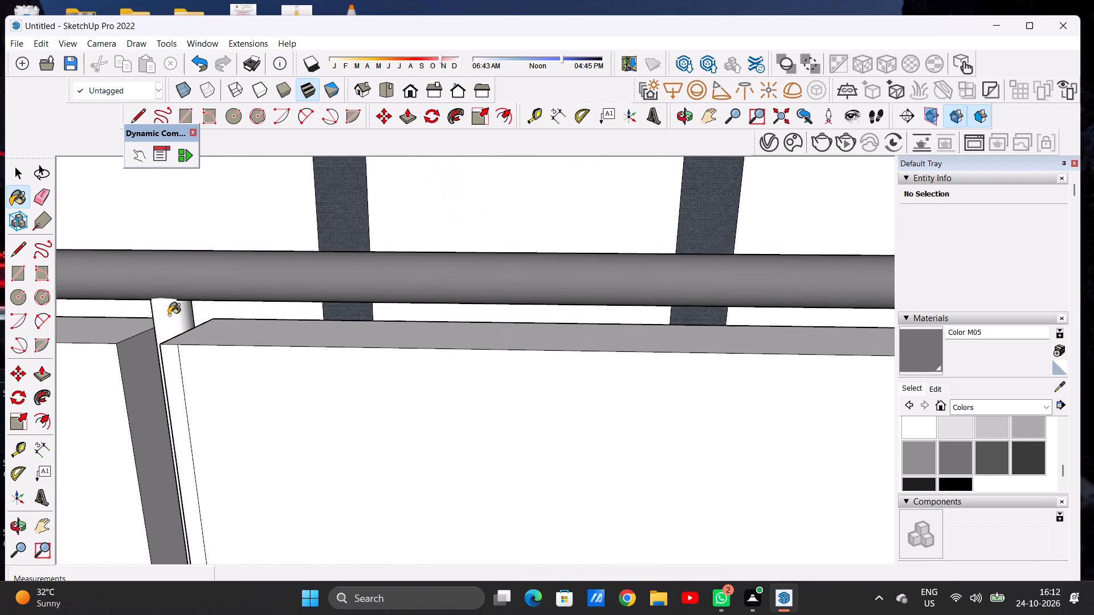
scroll(342, 326, "down", 20)
scroll(342, 326, "down", 5)
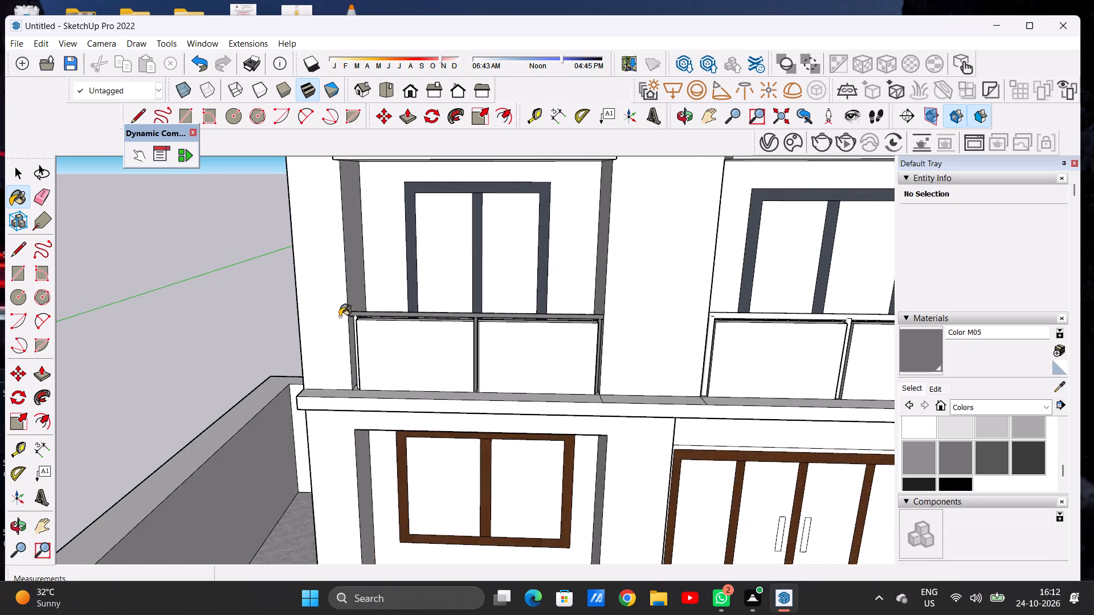
scroll(340, 317, "up", 15)
scroll(356, 329, "up", 7)
left_click(372, 307)
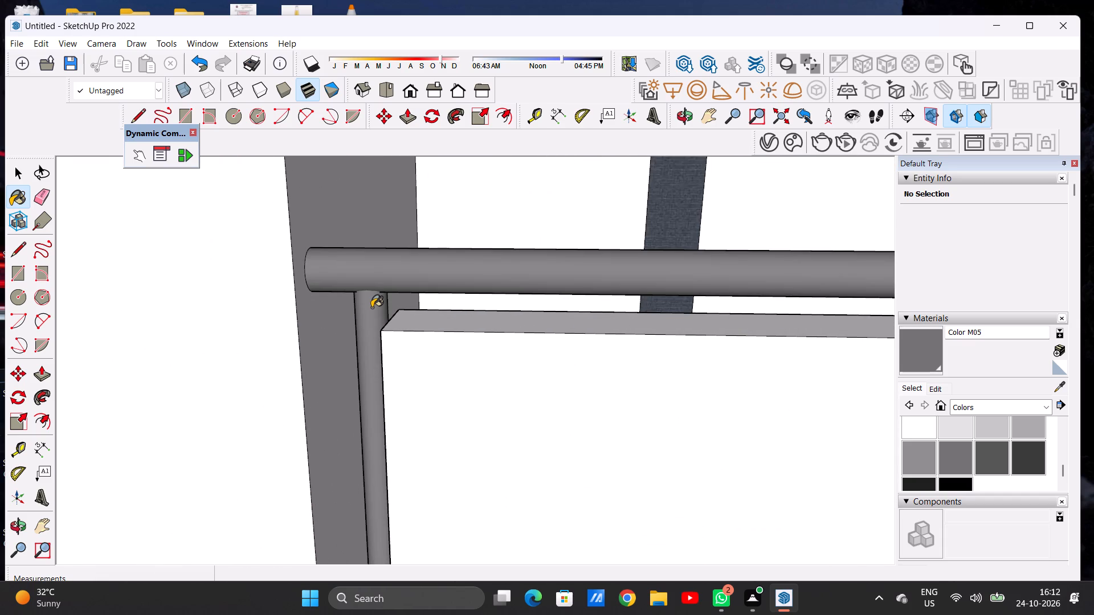
Paint the top rail and three posts of the right lowest-level balcony railing, above the entrance doors, with Color M05.
scroll(352, 326, "down", 3)
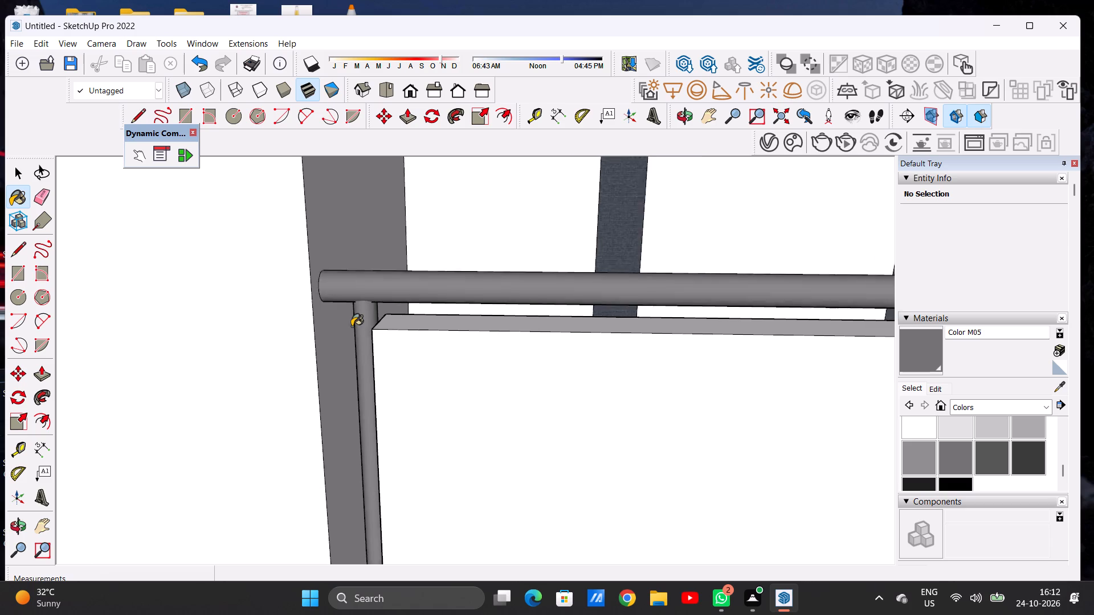
scroll(352, 326, "down", 20)
scroll(352, 326, "down", 14)
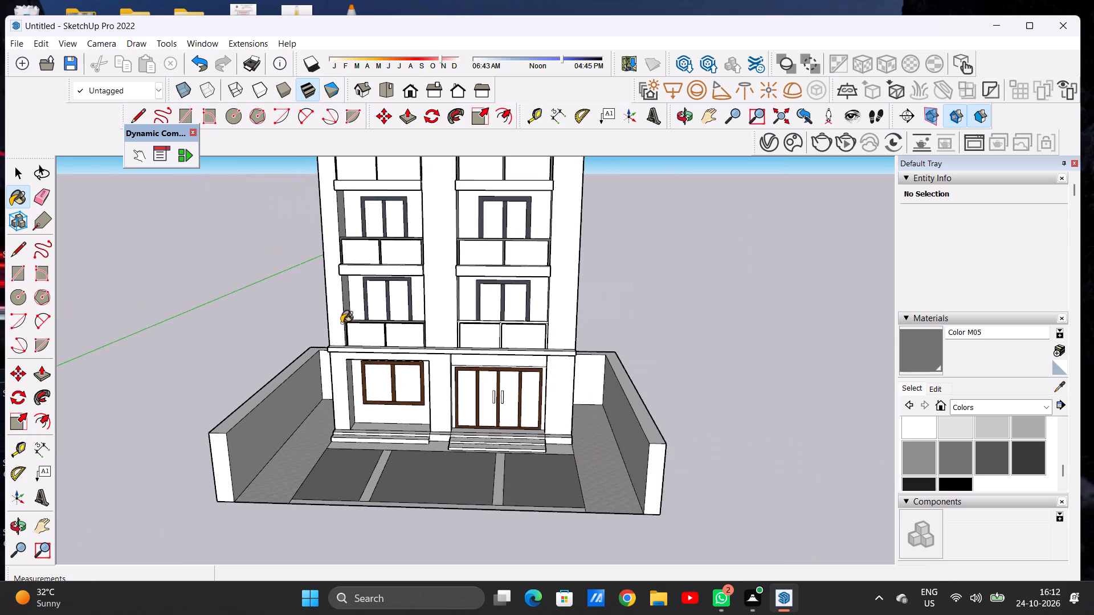
scroll(341, 323, "down", 1)
scroll(449, 341, "up", 8)
scroll(516, 334, "up", 7)
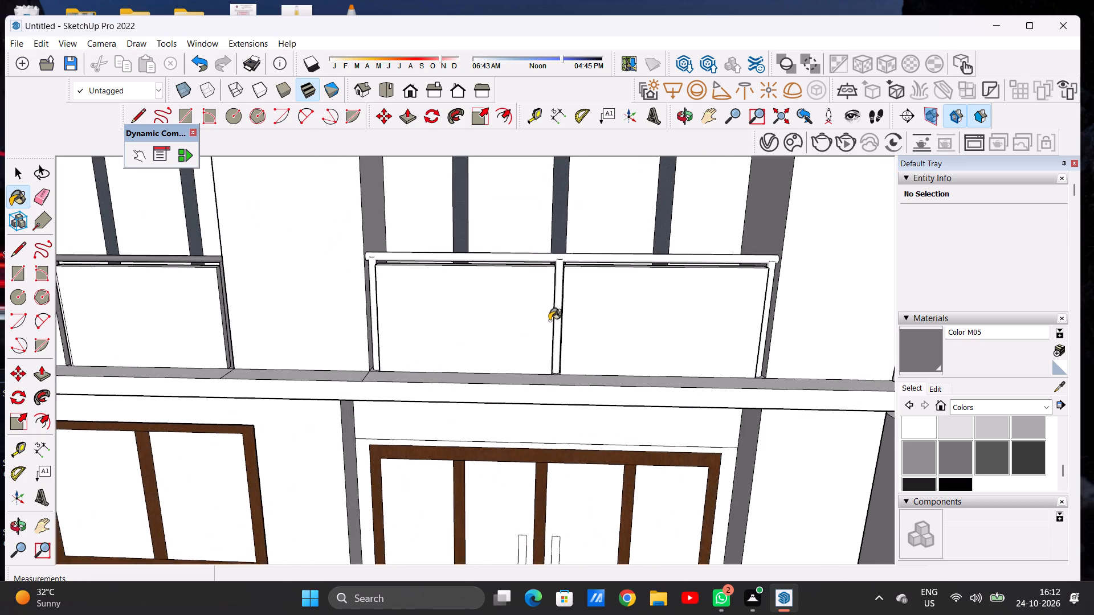
scroll(554, 318, "up", 6)
left_click(565, 220)
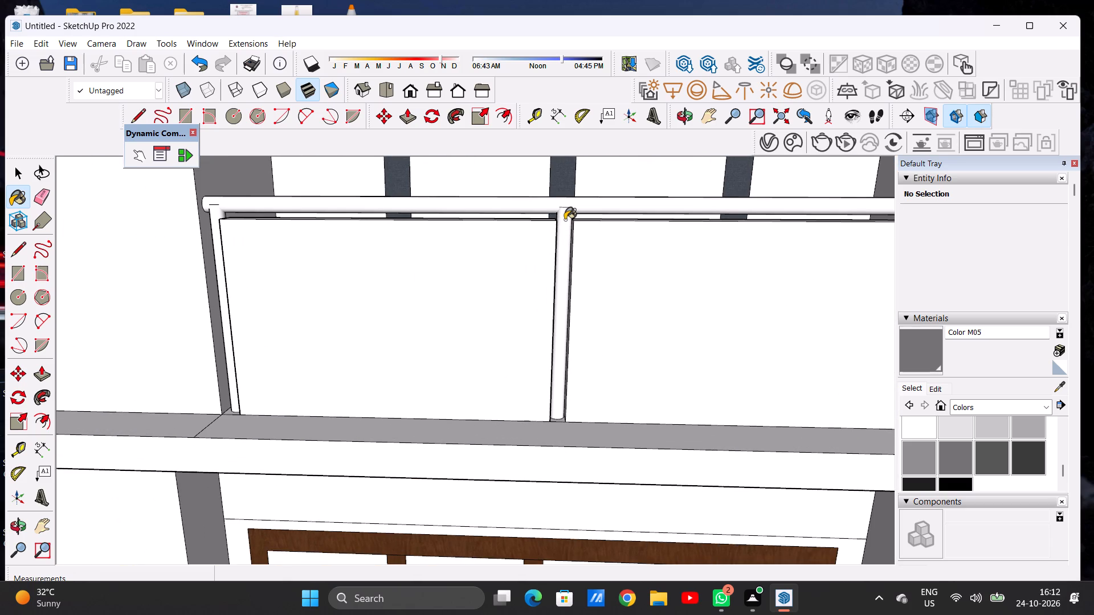
left_click(564, 206)
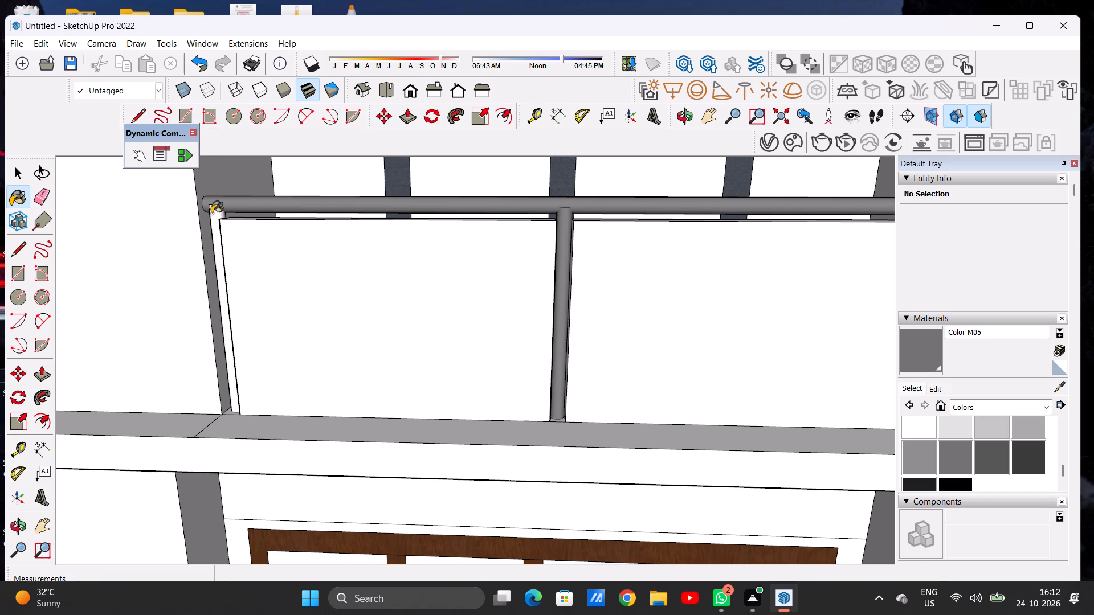
left_click(211, 214)
scroll(189, 295, "down", 9)
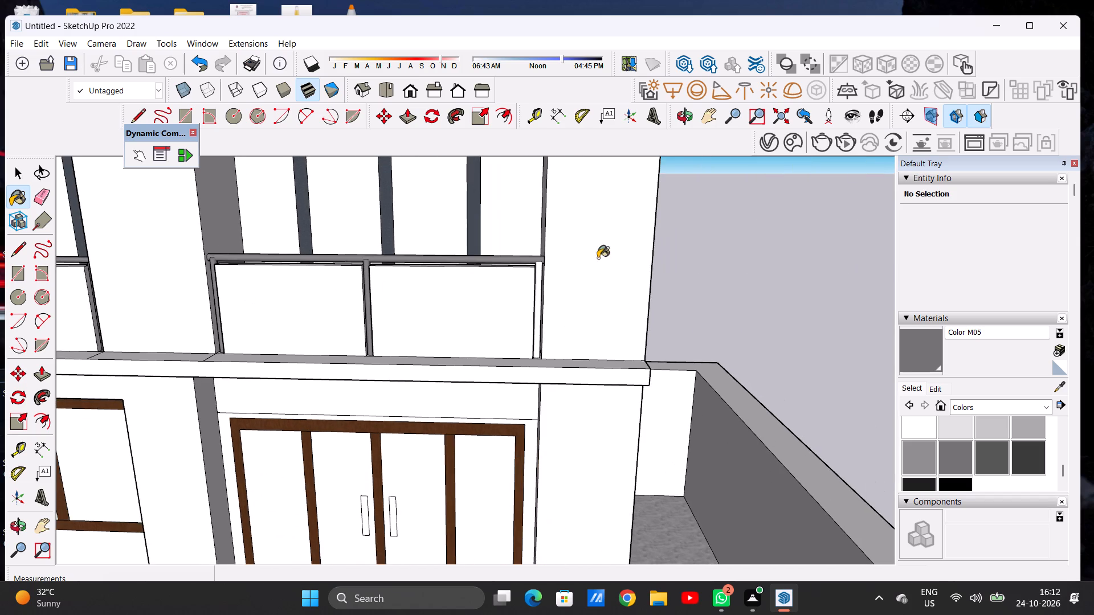
scroll(548, 264, "up", 14)
scroll(529, 264, "down", 1)
scroll(530, 264, "up", 4)
left_click(561, 253)
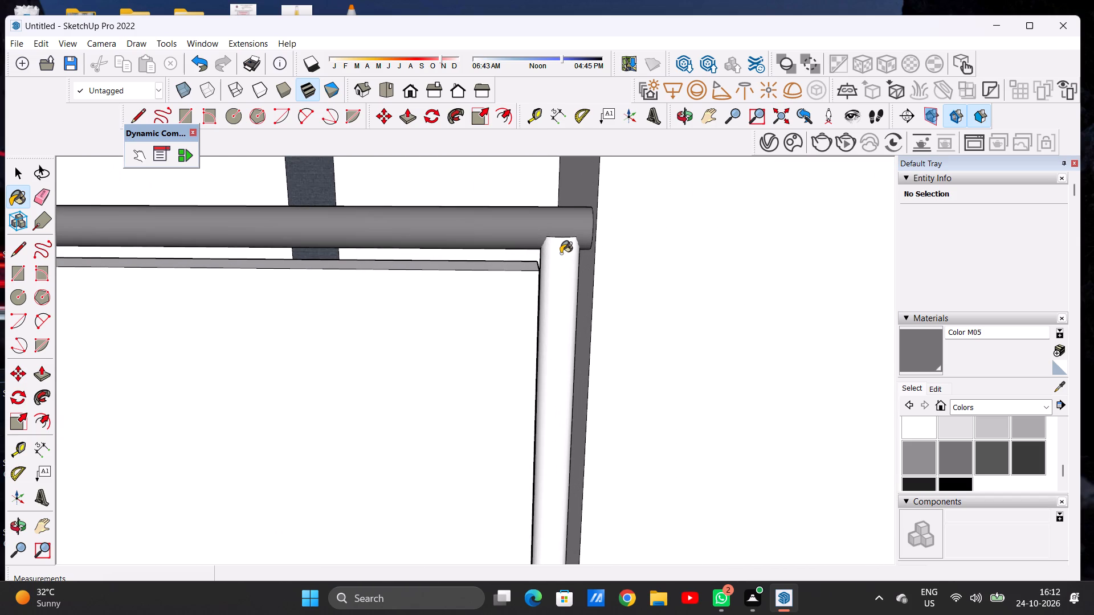
key("space")
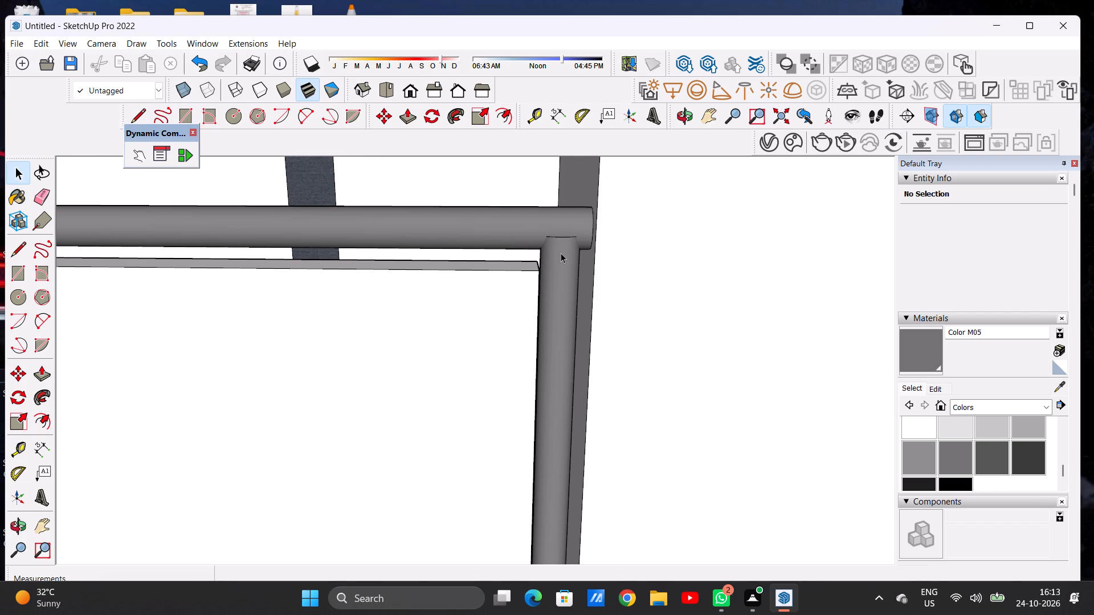
Examine the painted balcony railings across the whole front facade and close up at the left top-floor balcony.
scroll(504, 300, "down", 19)
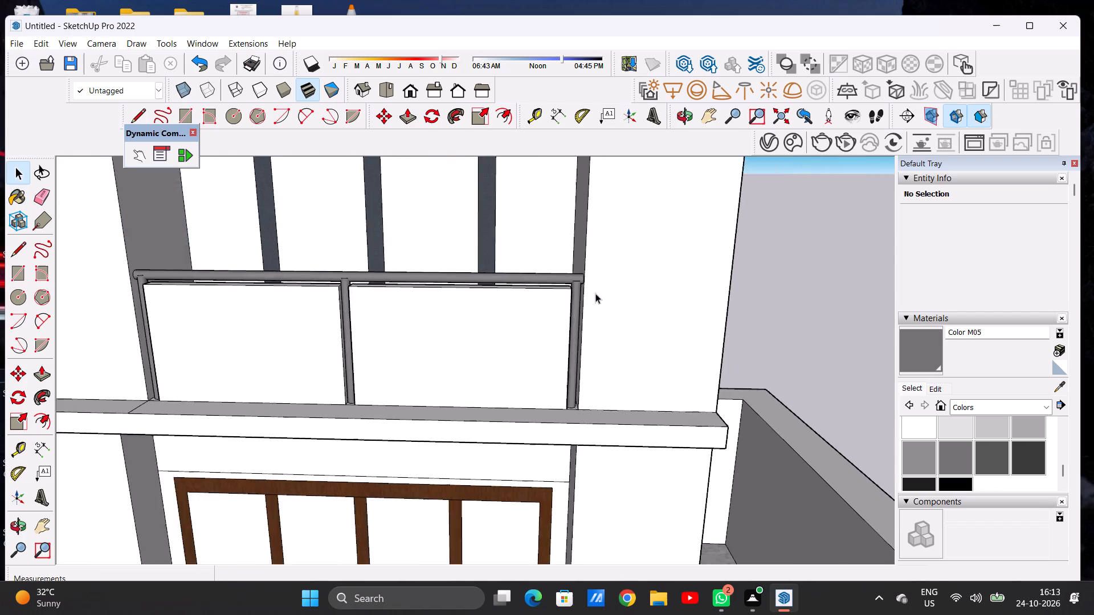
scroll(595, 293, "down", 11)
scroll(541, 325, "down", 11)
scroll(542, 265, "up", 5)
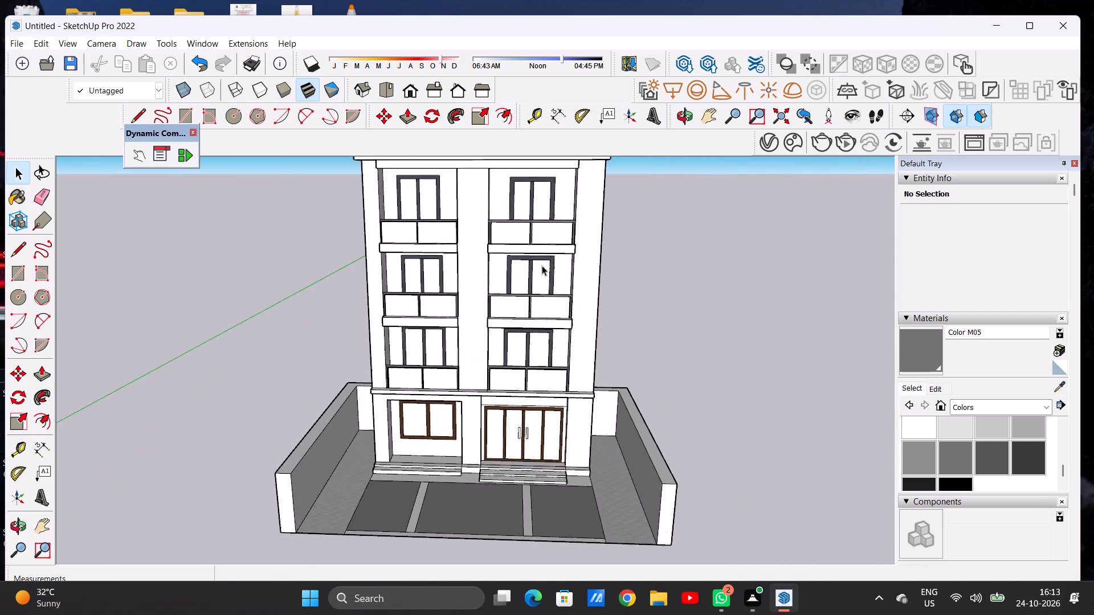
scroll(542, 265, "up", 2)
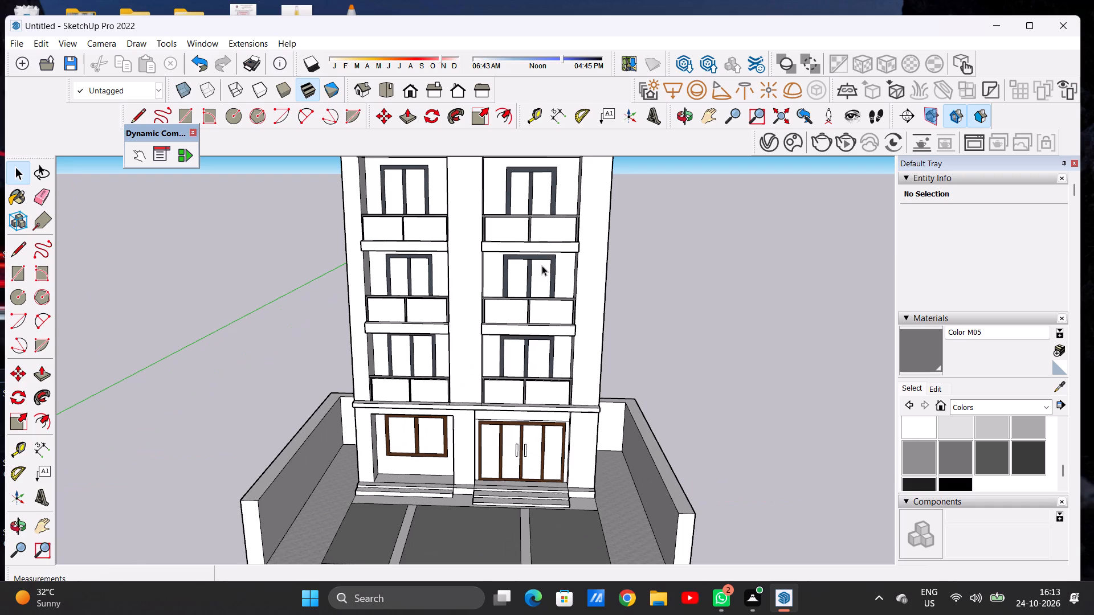
scroll(440, 309, "down", 7)
scroll(413, 256, "up", 5)
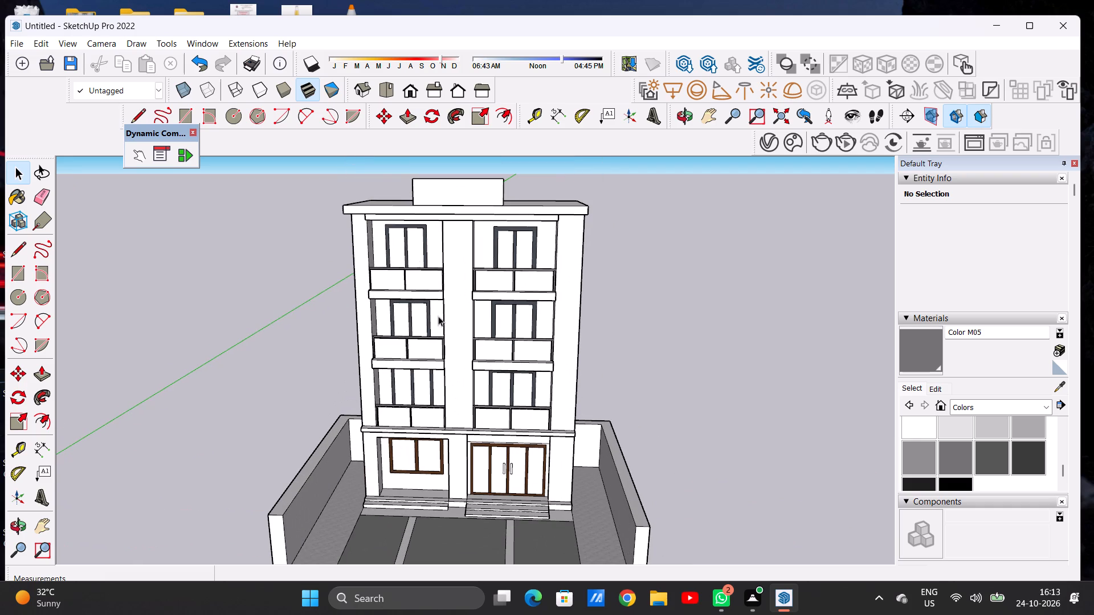
middle_click_drag(434, 301, 438, 284)
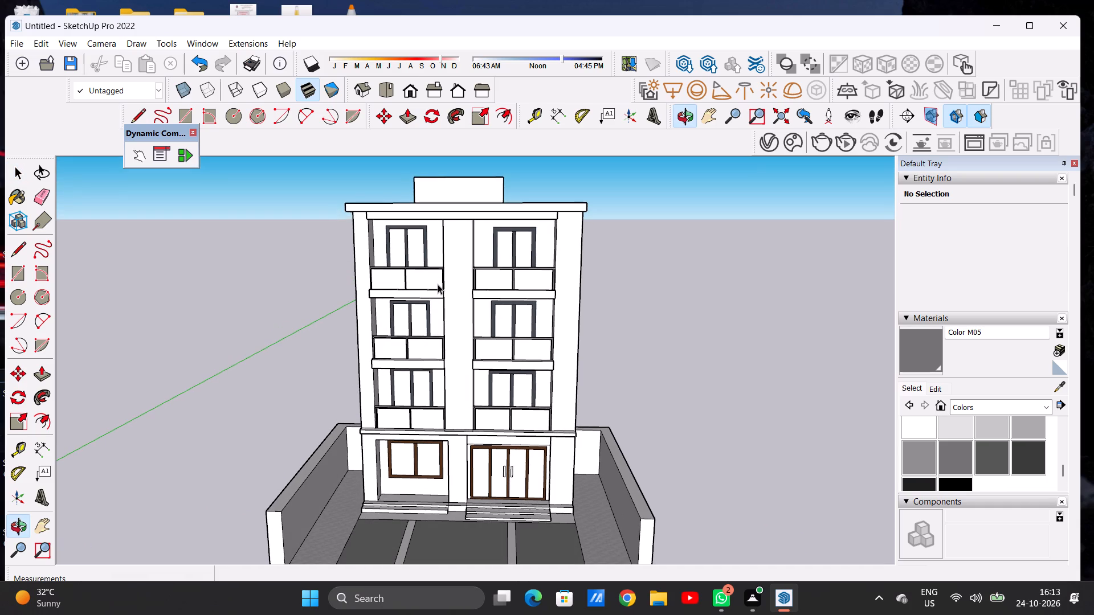
scroll(412, 267, "up", 4)
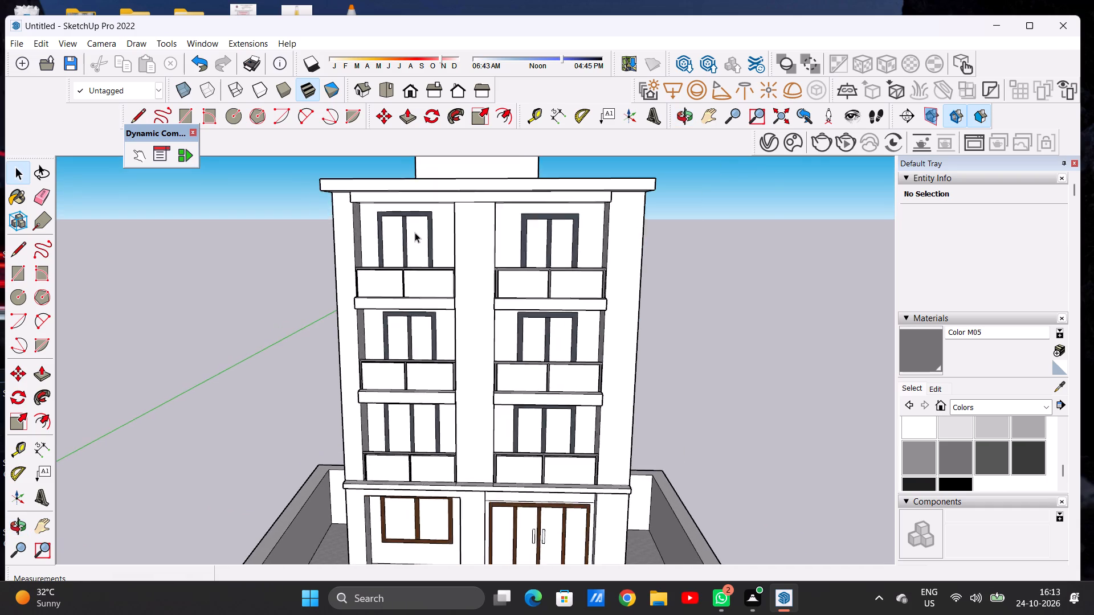
scroll(415, 232, "up", 10)
scroll(404, 259, "down", 3)
scroll(403, 222, "up", 3)
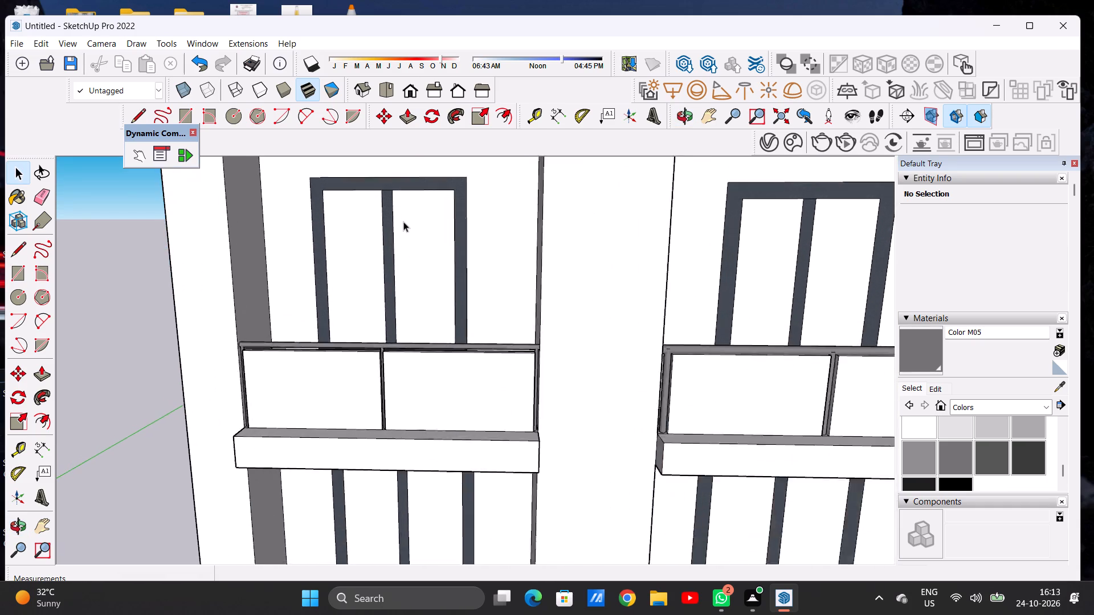
scroll(403, 222, "up", 3)
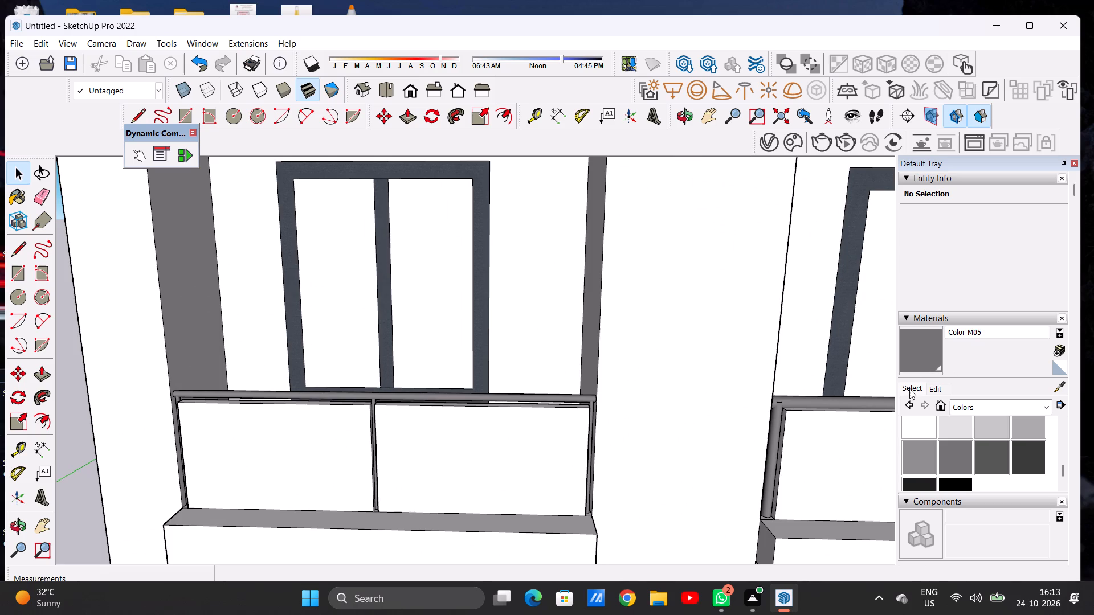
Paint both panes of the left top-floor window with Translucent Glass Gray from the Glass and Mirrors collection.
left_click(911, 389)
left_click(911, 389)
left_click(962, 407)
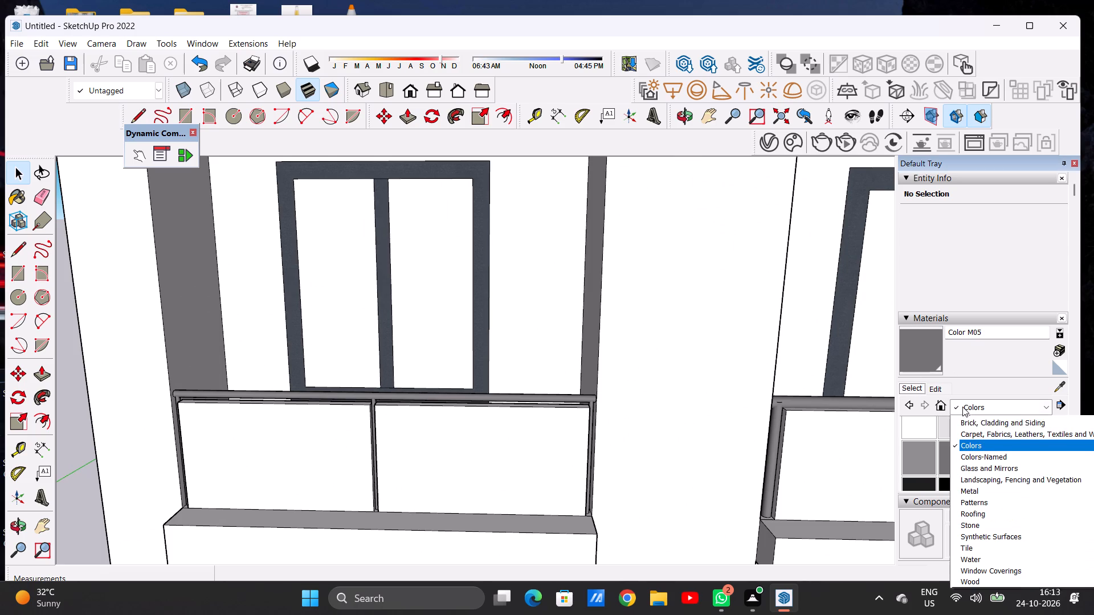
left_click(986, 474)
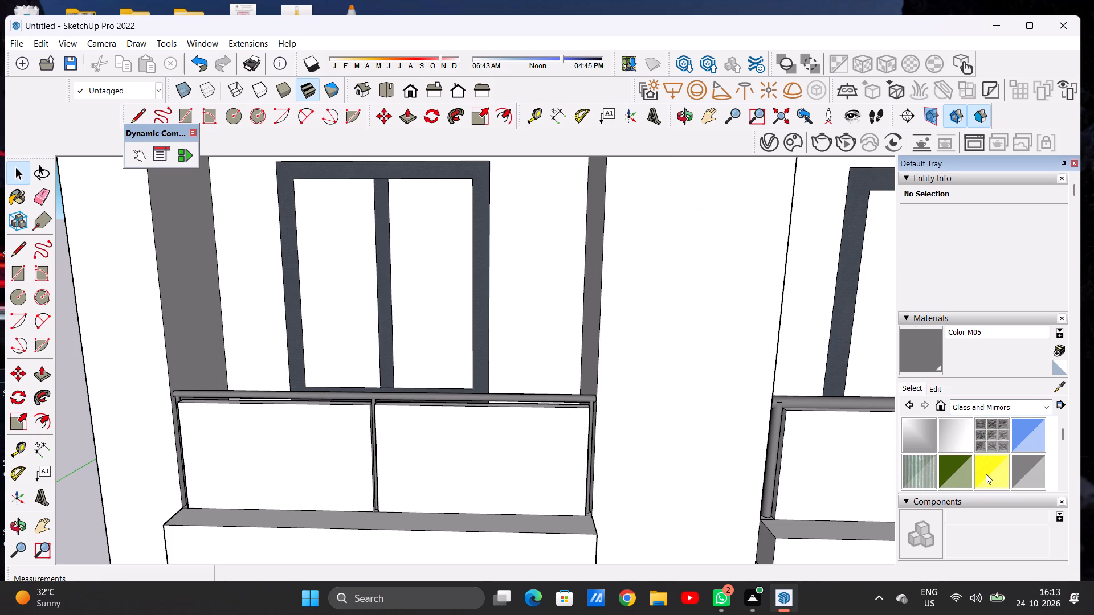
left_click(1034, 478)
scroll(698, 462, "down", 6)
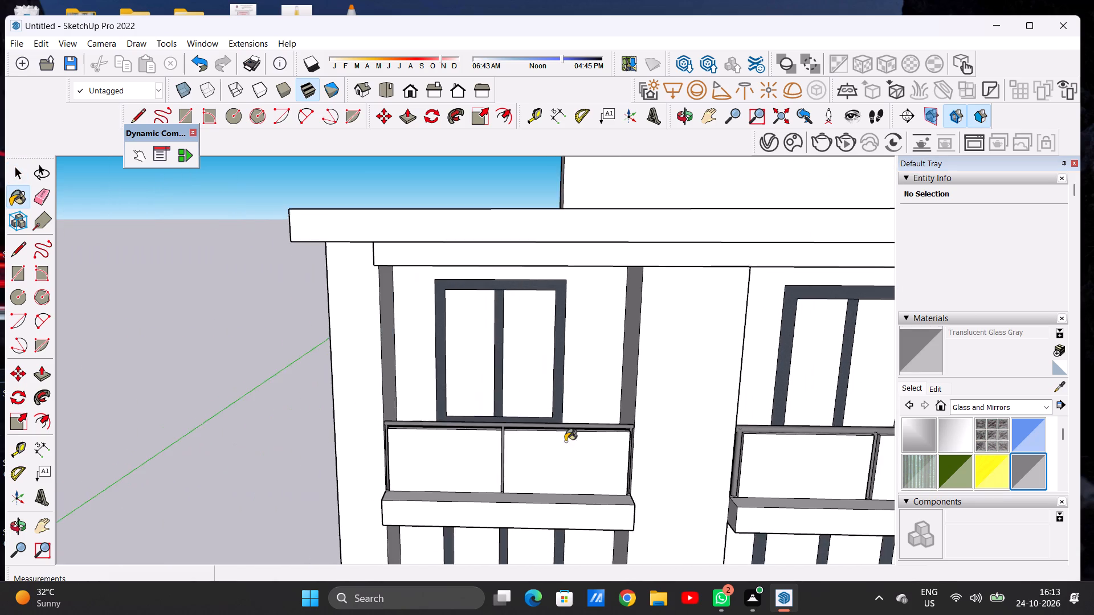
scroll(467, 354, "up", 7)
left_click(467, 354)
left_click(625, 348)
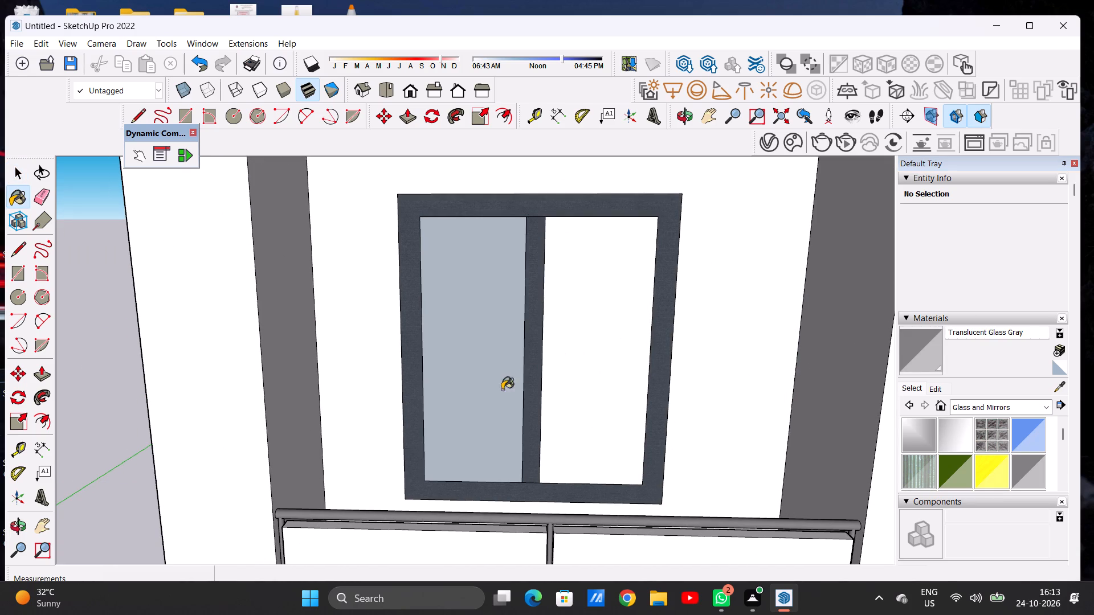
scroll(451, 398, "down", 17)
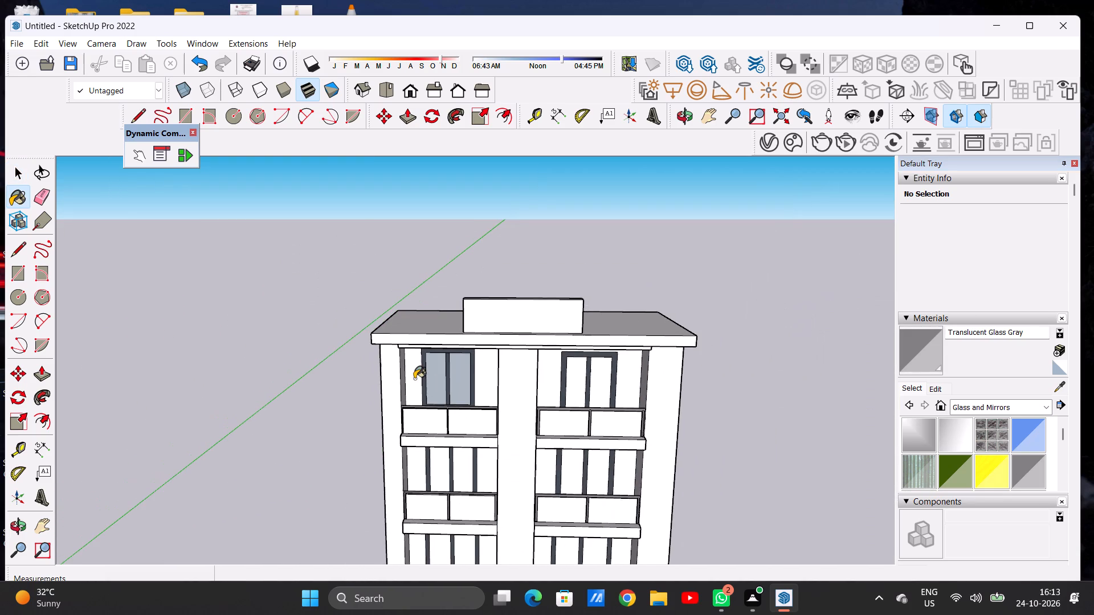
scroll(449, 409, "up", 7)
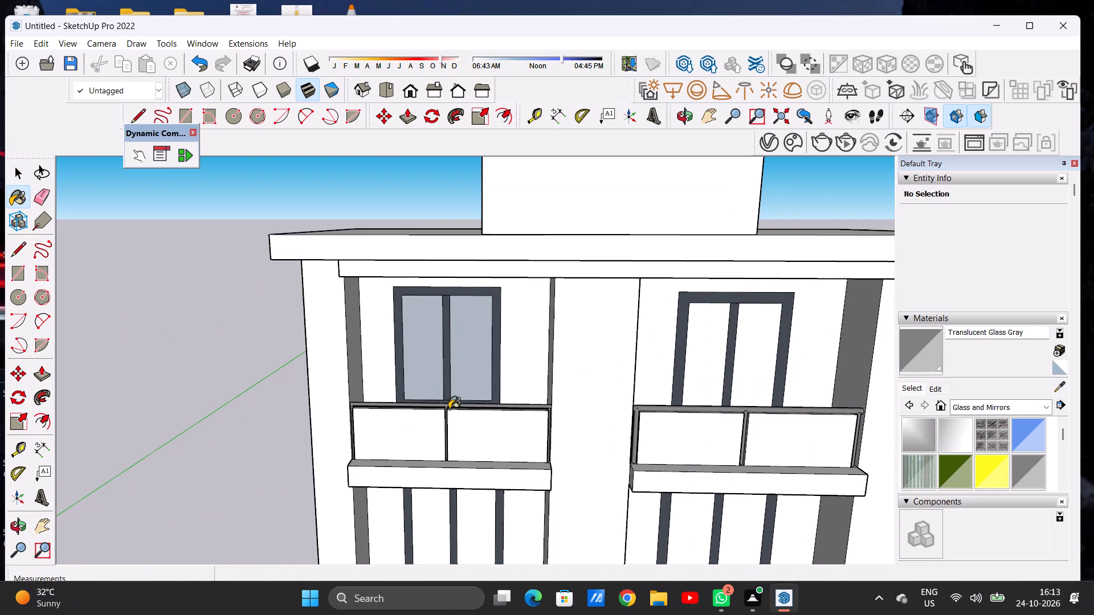
Paint both panes of the left top-floor window with Translucent Glass Safety.
scroll(932, 459, "down", 2)
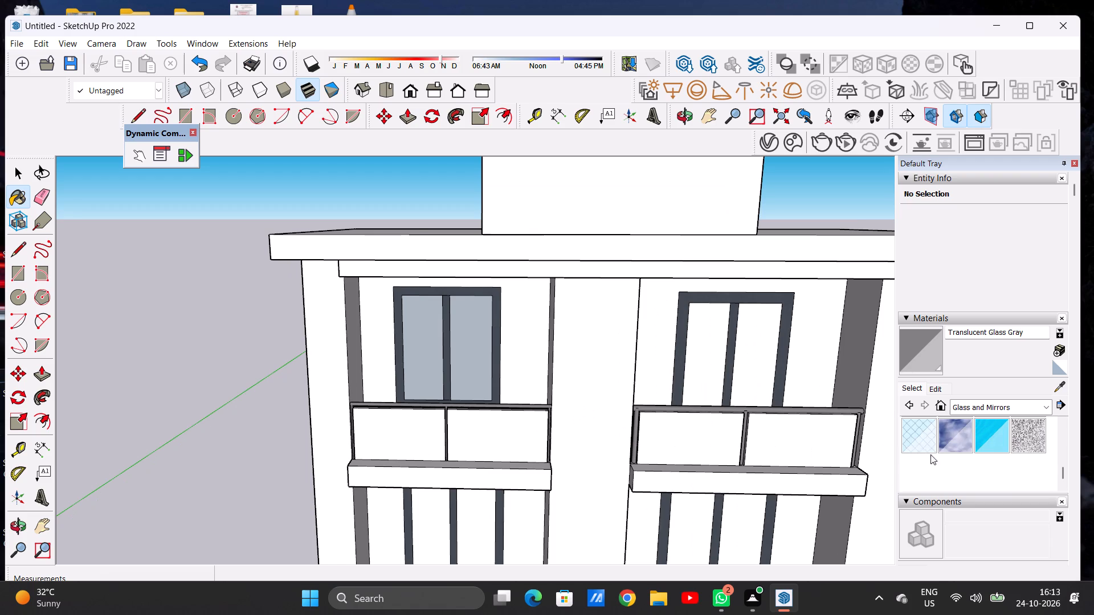
left_click(922, 436)
scroll(436, 329, "up", 5)
left_click(423, 338)
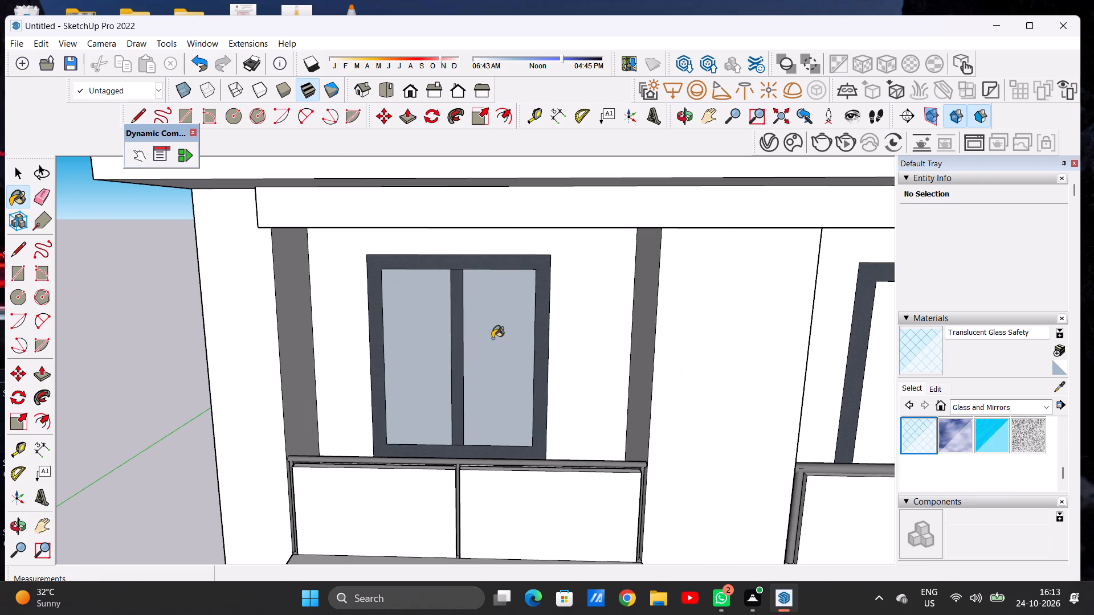
left_click(492, 338)
Paint both panes of the right top-floor window with Translucent Glass Safety.
scroll(472, 339, "down", 7)
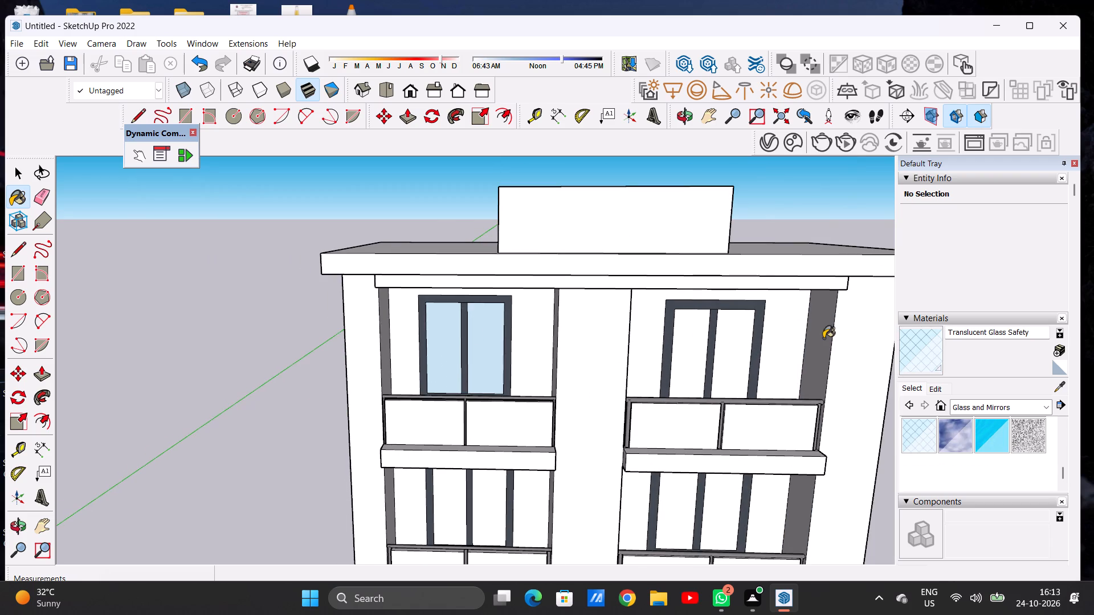
scroll(741, 352, "up", 6)
left_click(716, 359)
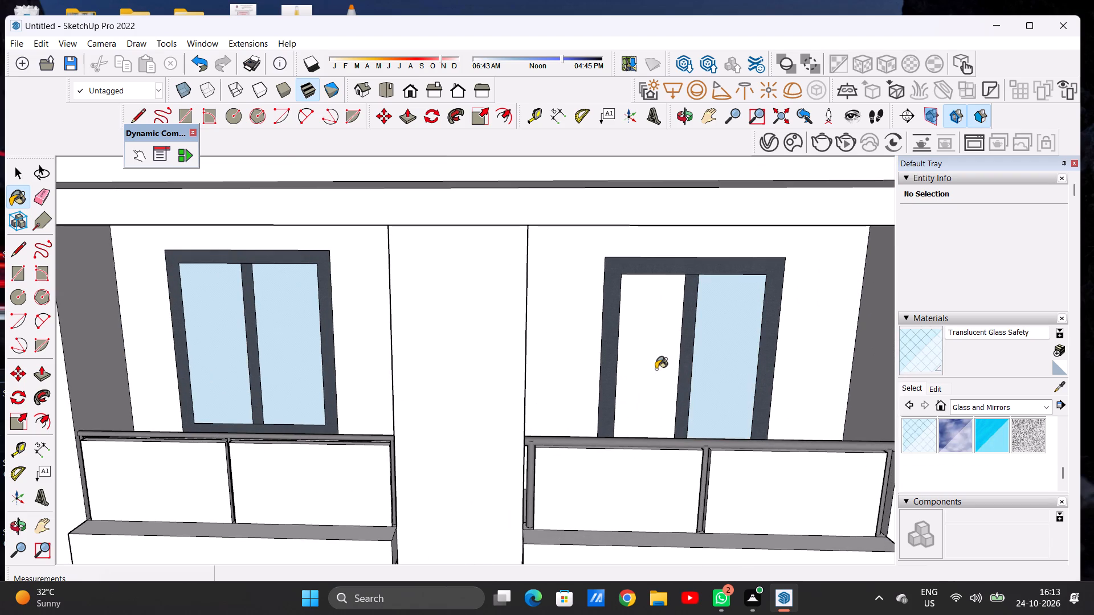
left_click(656, 369)
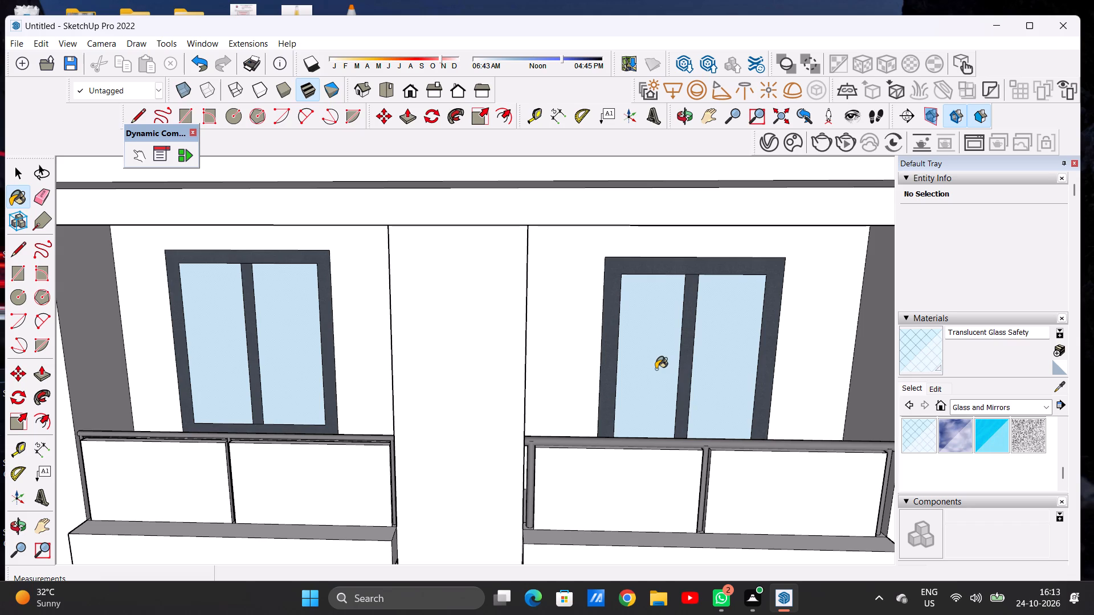
key("space")
Edit the Translucent Glass Safety material to a slightly darker brightness and check it on the facade.
scroll(329, 370, "down", 6)
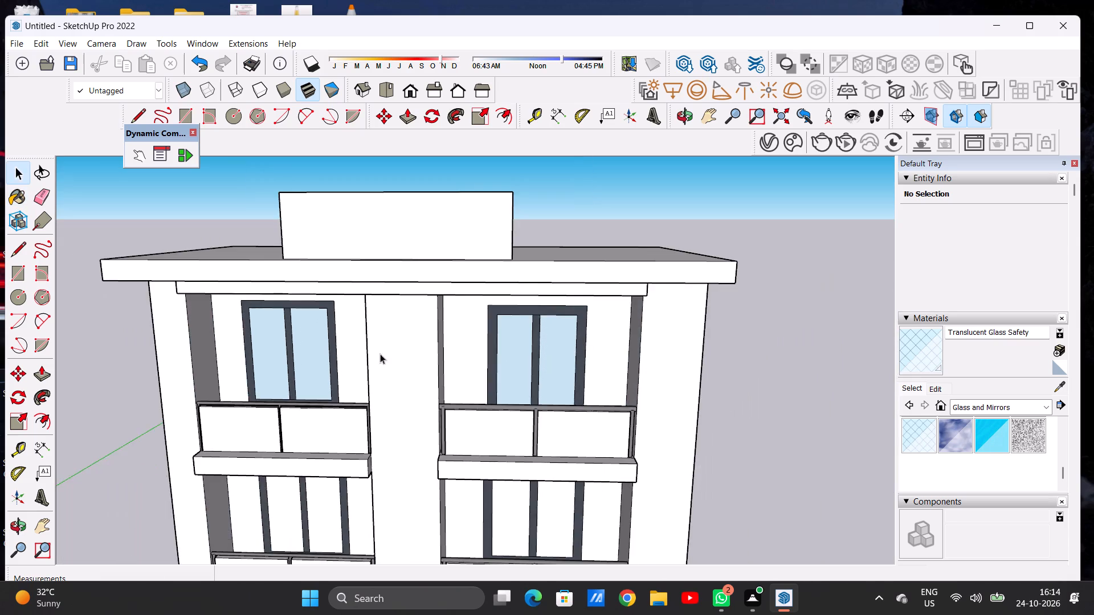
scroll(484, 319, "down", 9)
scroll(432, 412, "up", 7)
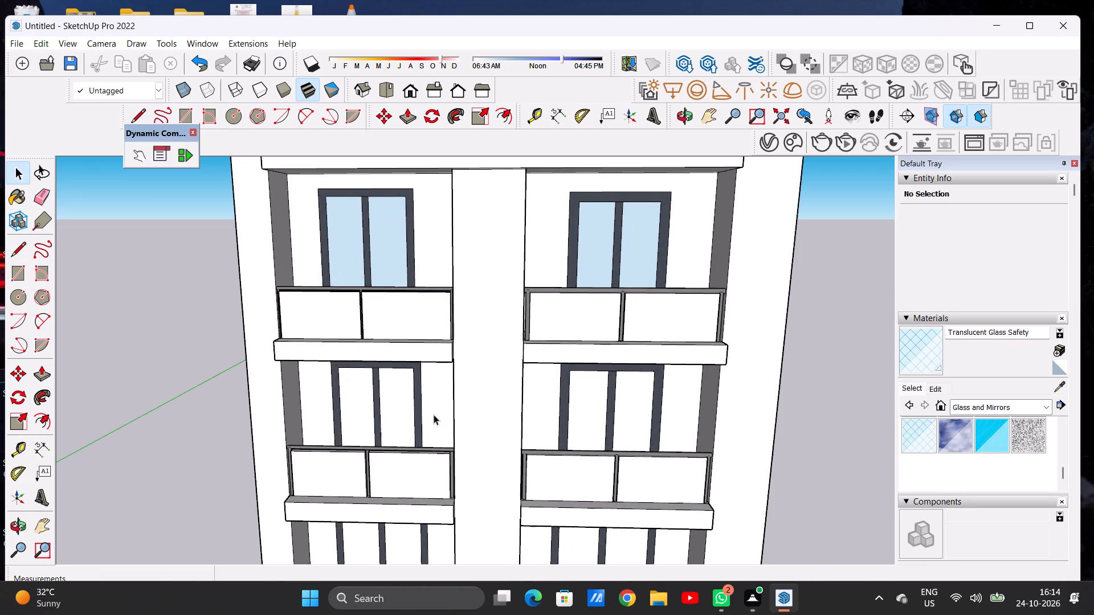
left_click(933, 385)
left_click(969, 436)
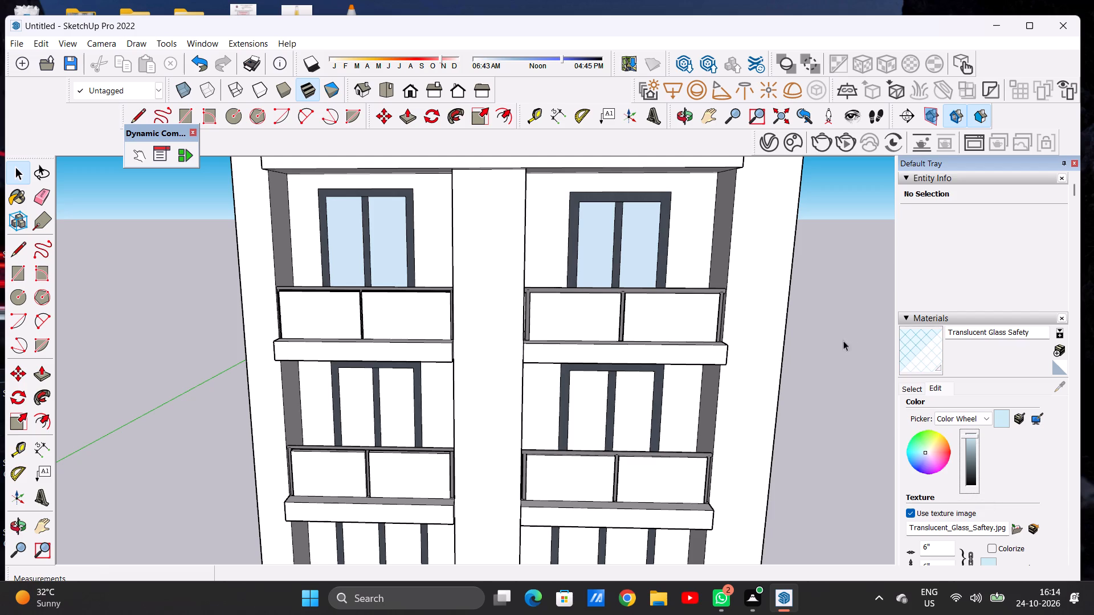
left_click(969, 441)
scroll(373, 200, "down", 7)
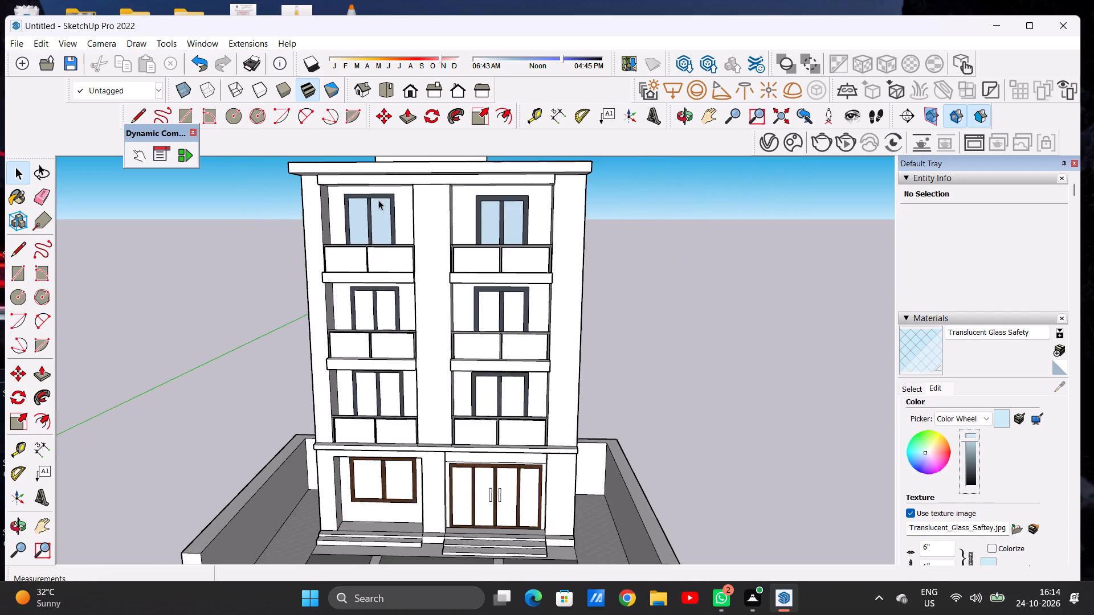
scroll(366, 287, "up", 2)
scroll(366, 287, "down", 1)
Paint both panes of the left middle-level window, directly below the top floor, with Translucent Glass Gray.
scroll(366, 295, "up", 8)
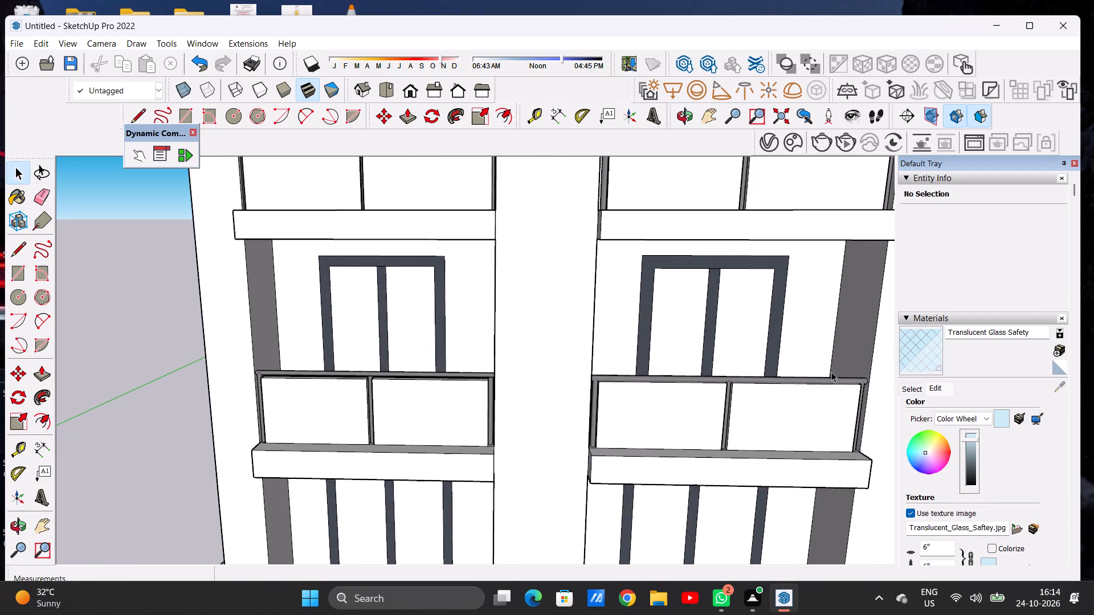
left_click(911, 387)
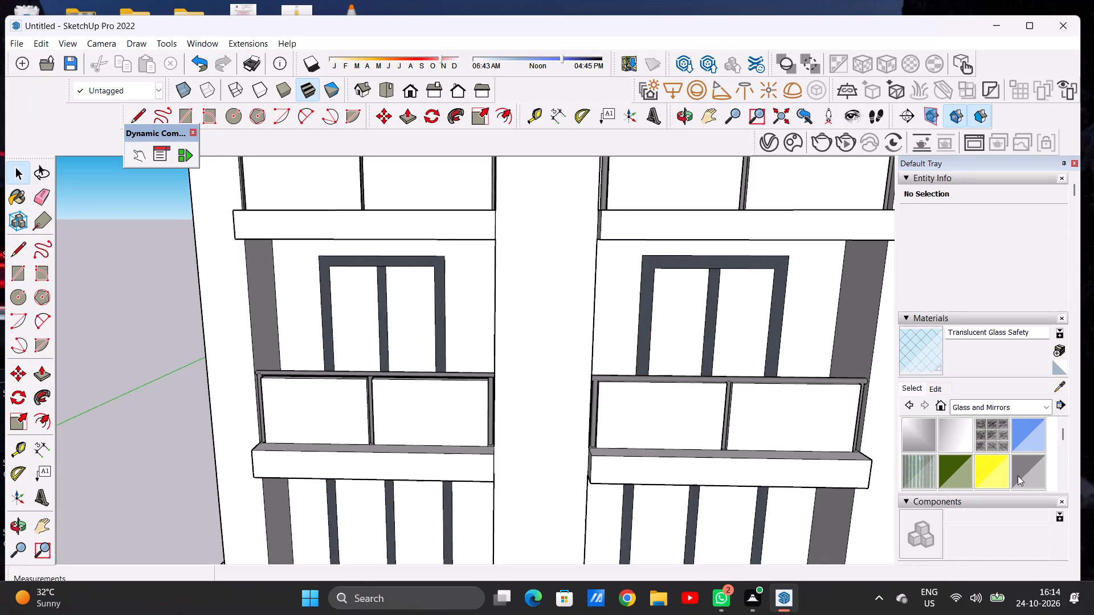
left_click(1035, 469)
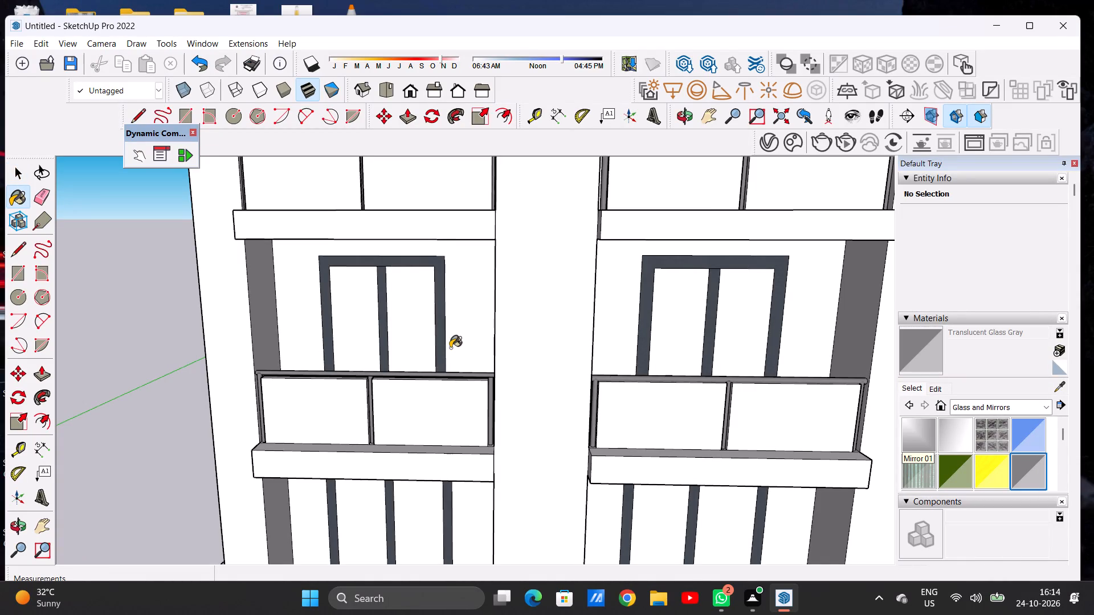
scroll(404, 339, "down", 7)
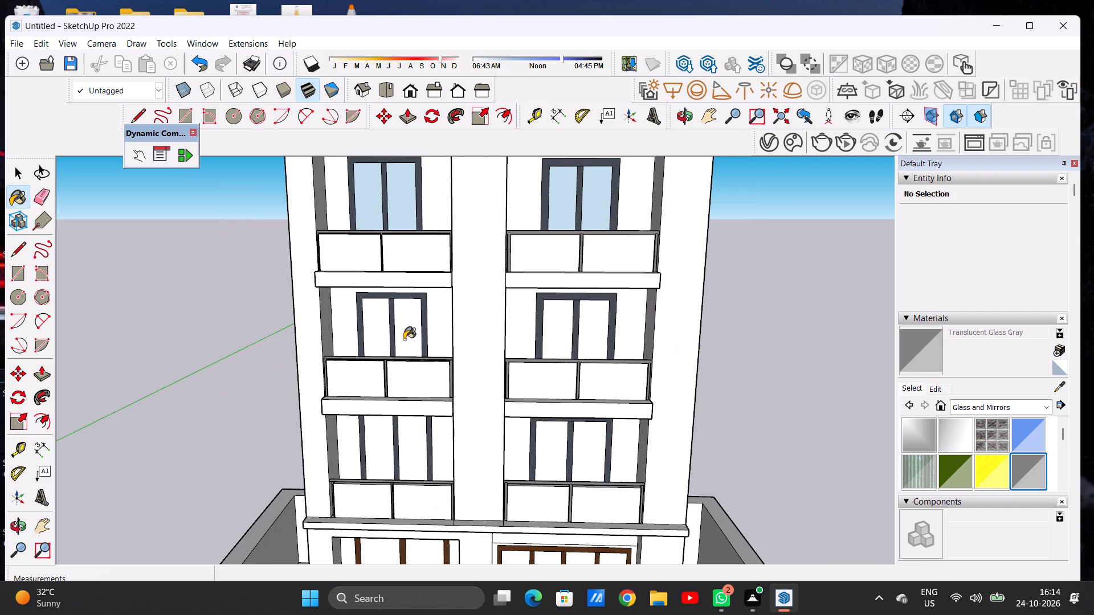
scroll(371, 329, "up", 4)
scroll(371, 329, "down", 1)
scroll(371, 329, "up", 11)
left_click(383, 329)
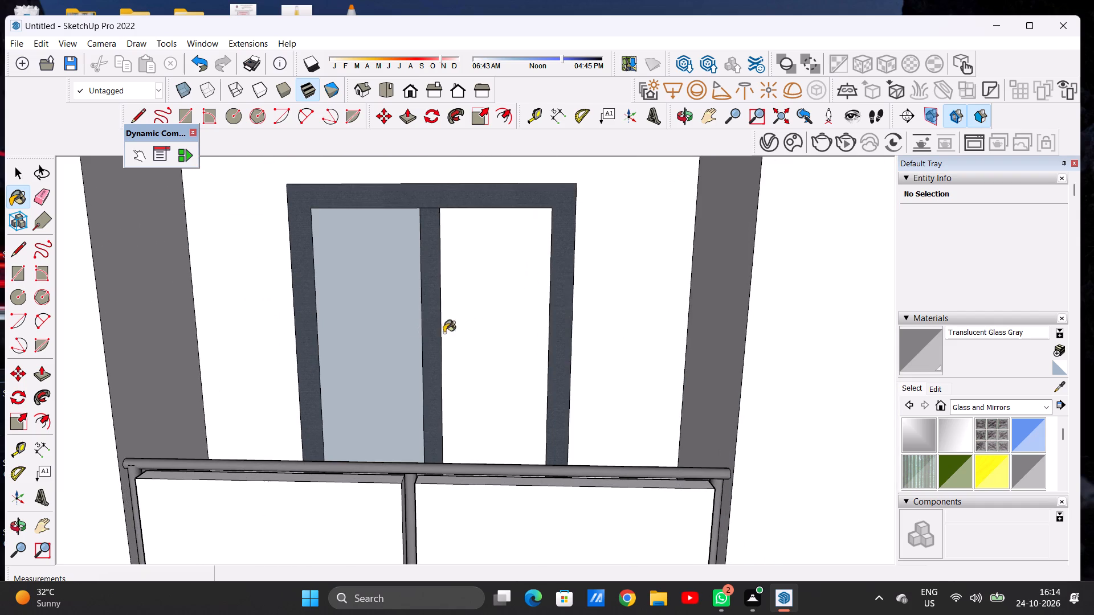
left_click(481, 331)
Paint both panes of the right middle-level window, directly below the top floor, with Translucent Glass Gray.
scroll(456, 298, "down", 6)
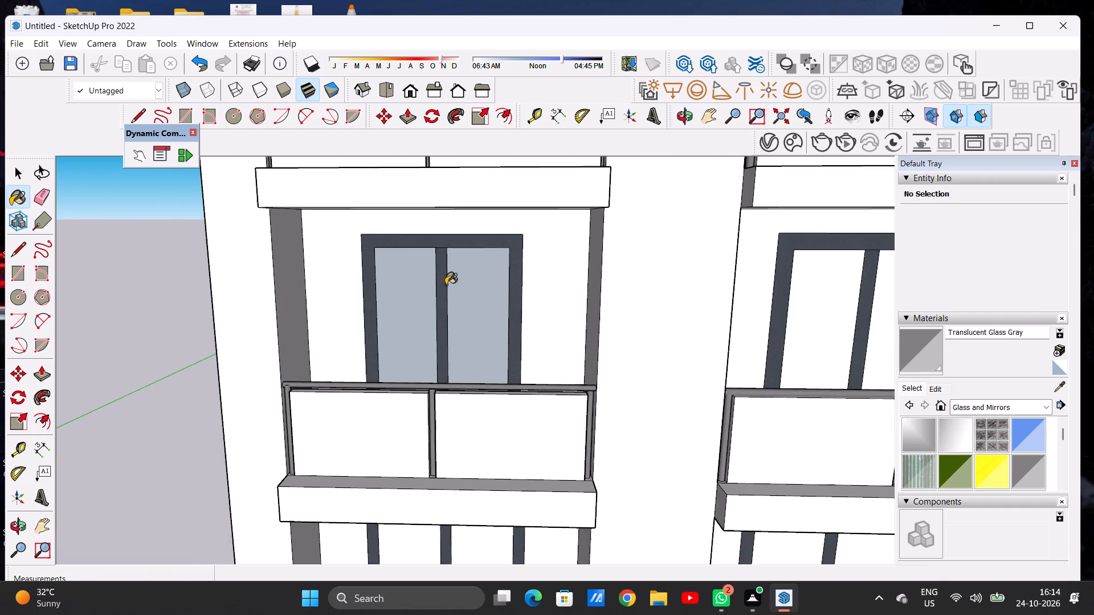
scroll(446, 285, "down", 14)
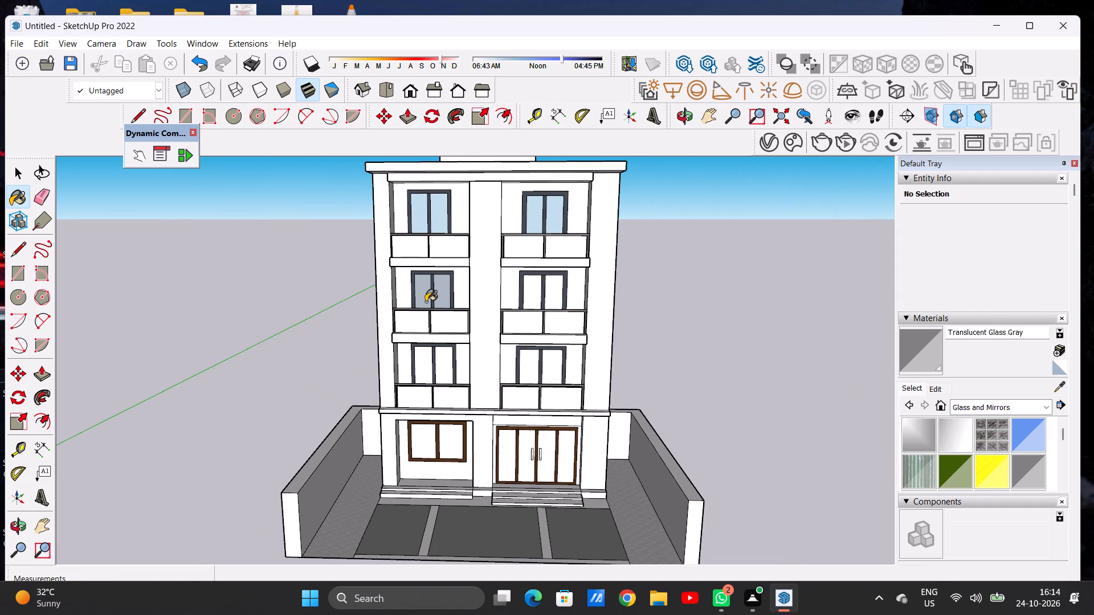
scroll(426, 302, "up", 2)
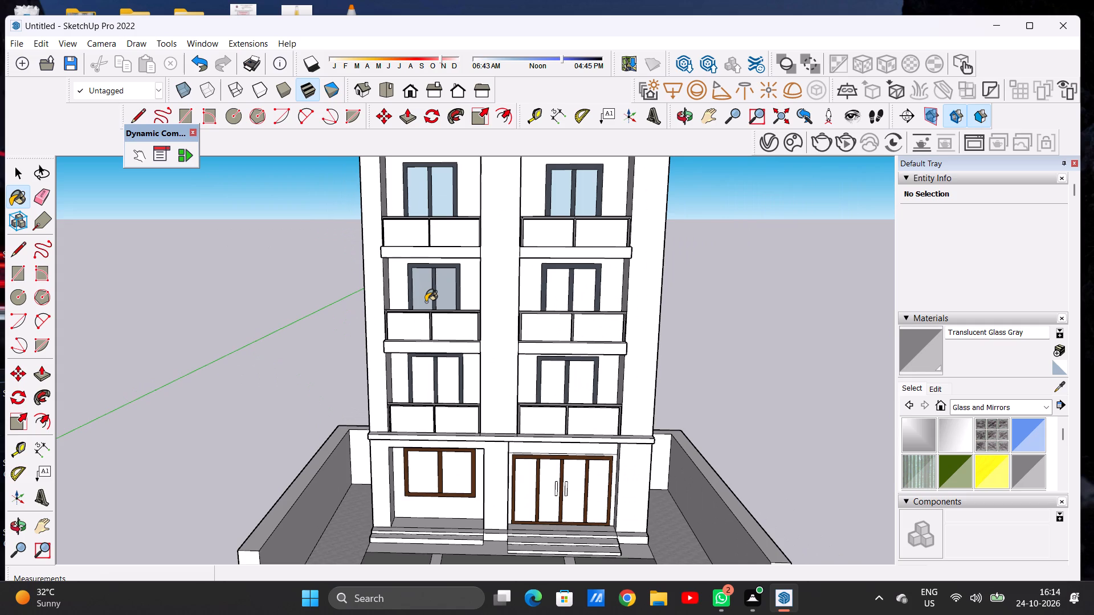
scroll(577, 304, "up", 3)
scroll(570, 302, "down", 1)
scroll(570, 302, "up", 6)
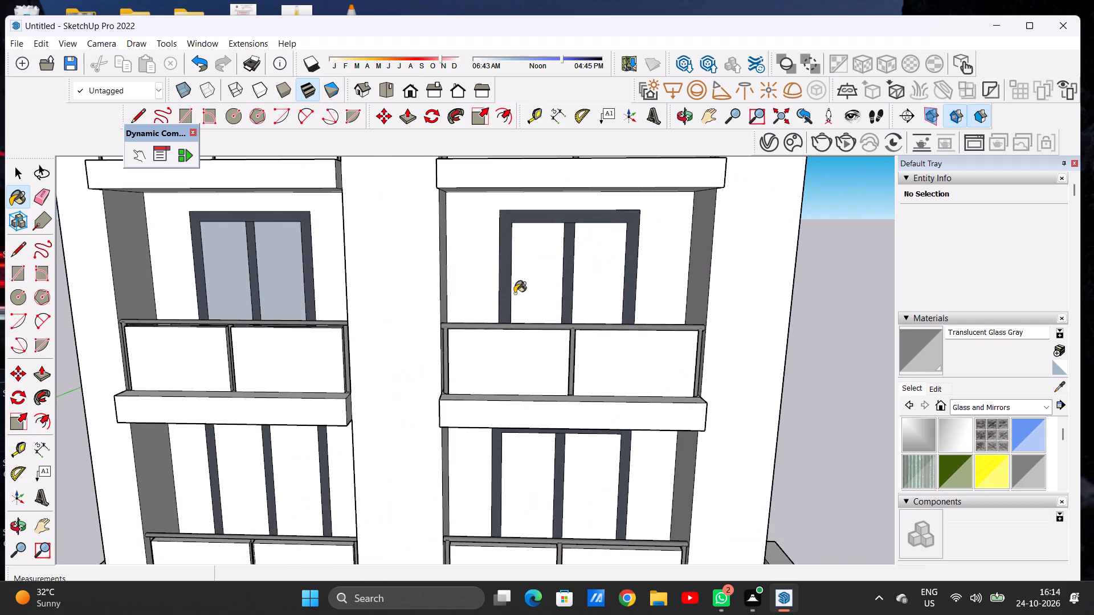
left_click(535, 280)
left_click(586, 281)
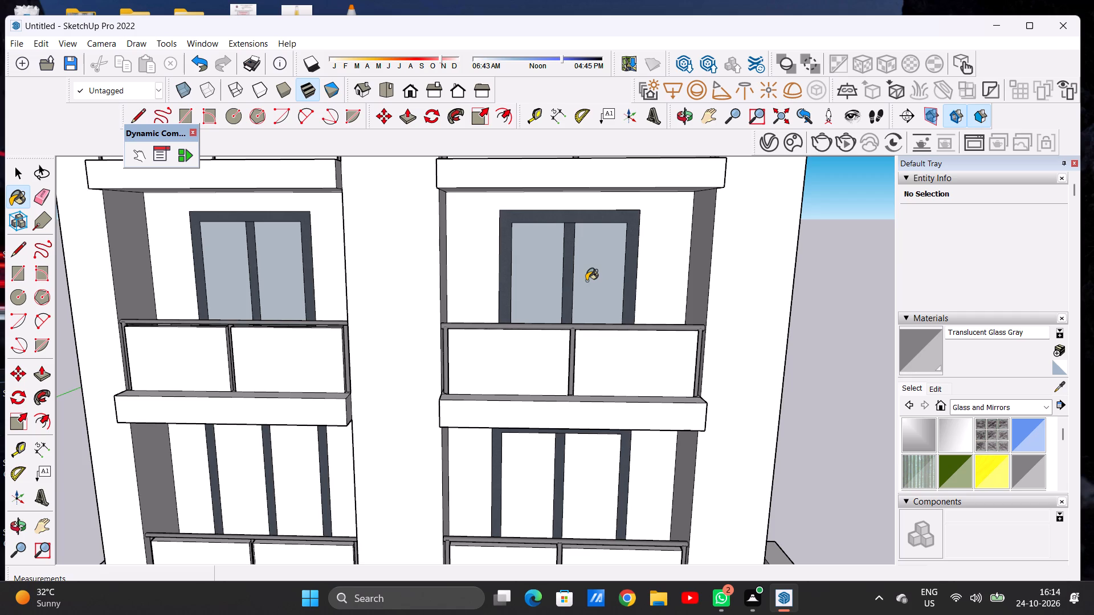
key("space")
Examine the glass colours of the painted windows against the rest of the front facade.
scroll(572, 249, "down", 5)
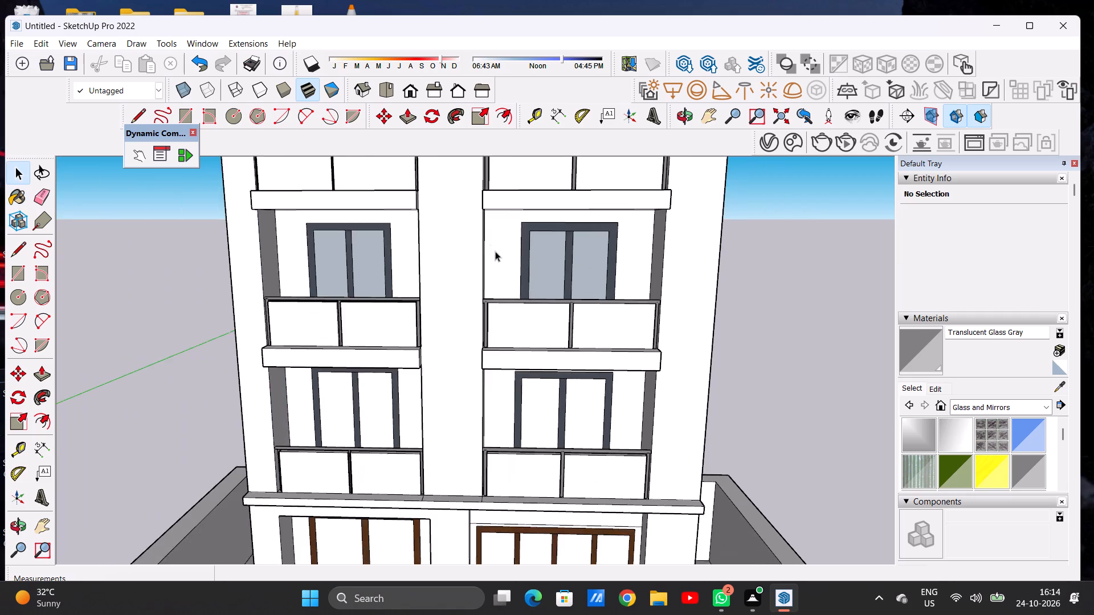
scroll(495, 251, "down", 10)
scroll(452, 311, "up", 6)
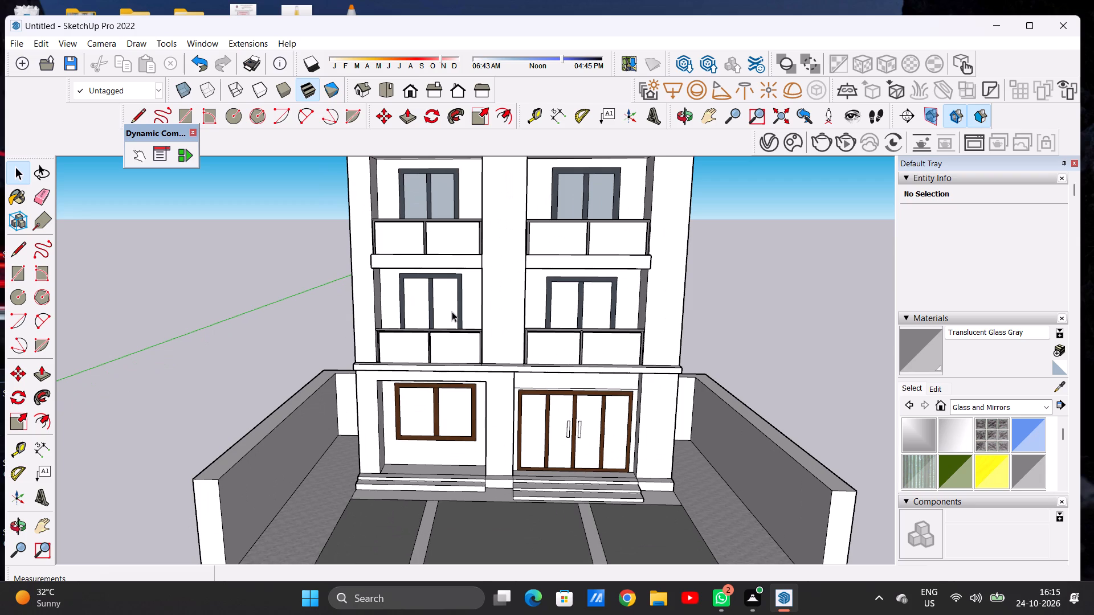
scroll(451, 313, "down", 11)
scroll(450, 307, "up", 6)
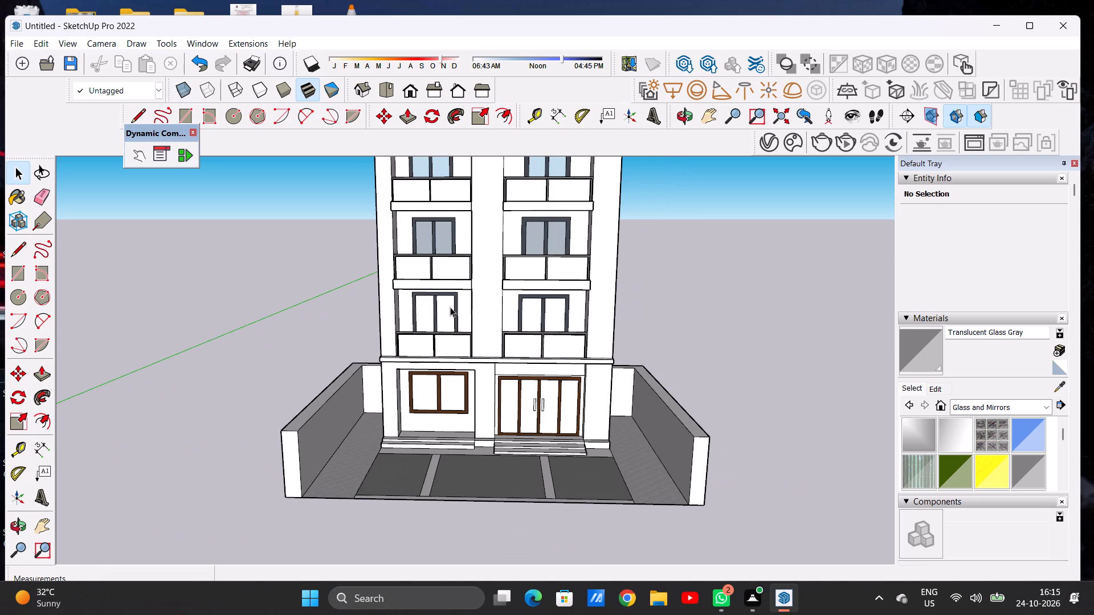
scroll(440, 310, "down", 4)
scroll(460, 277, "up", 3)
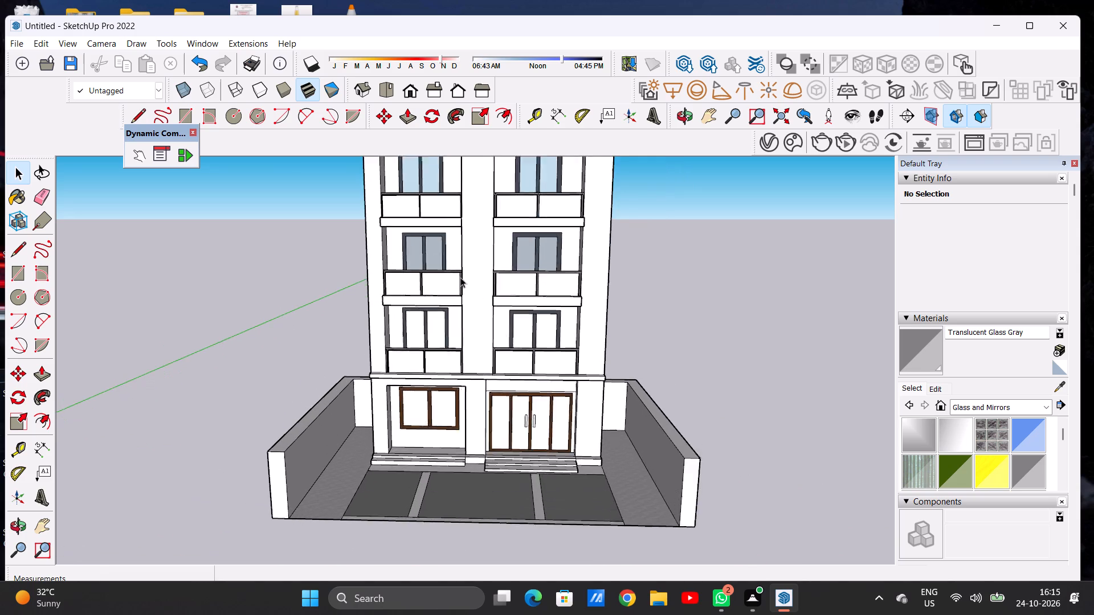
scroll(460, 277, "up", 3)
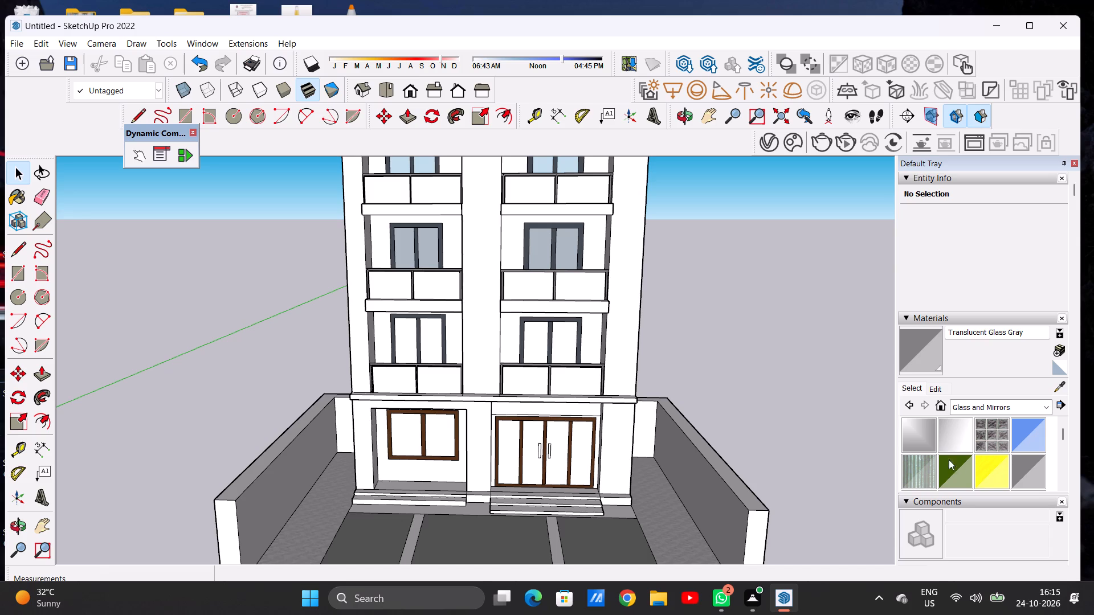
scroll(530, 429, "down", 3)
scroll(504, 357, "up", 5)
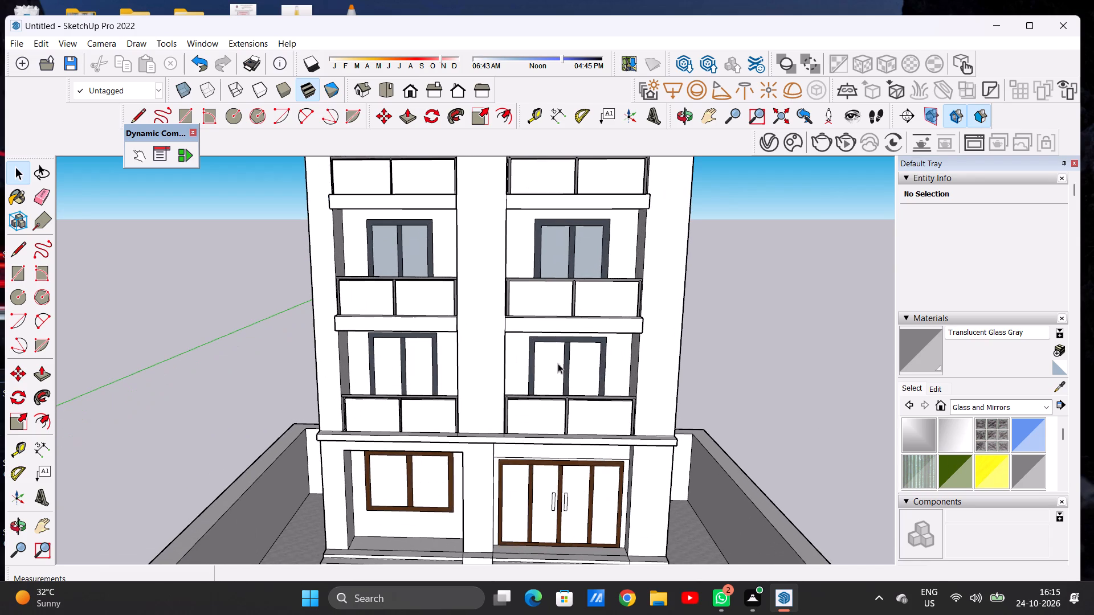
Edit the Translucent Glass Gray material to a much lighter brightness and check it on the facade.
left_click(933, 387)
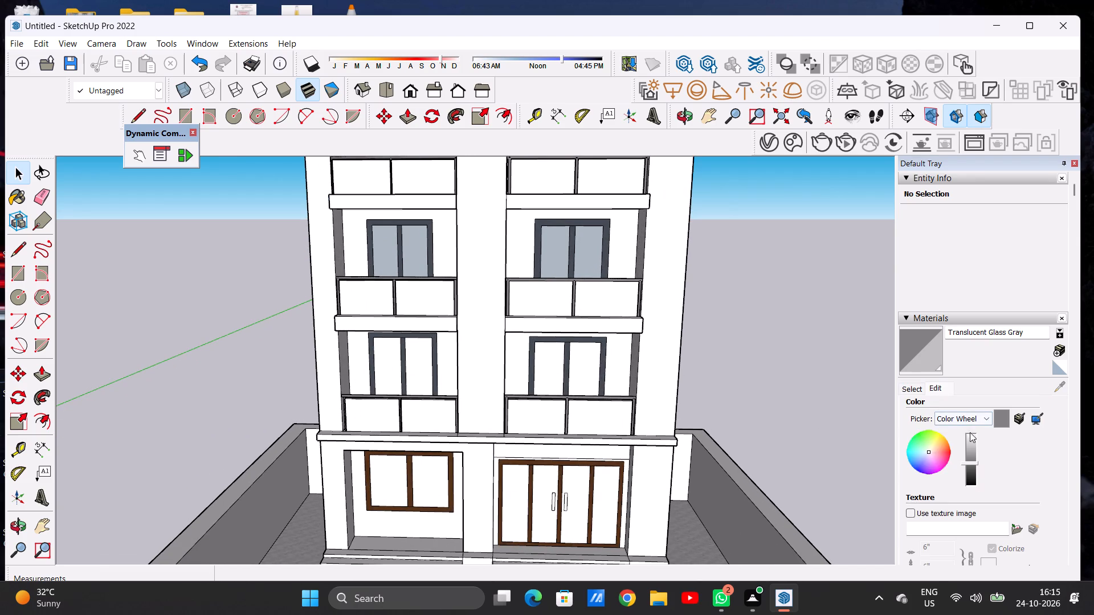
left_click(970, 454)
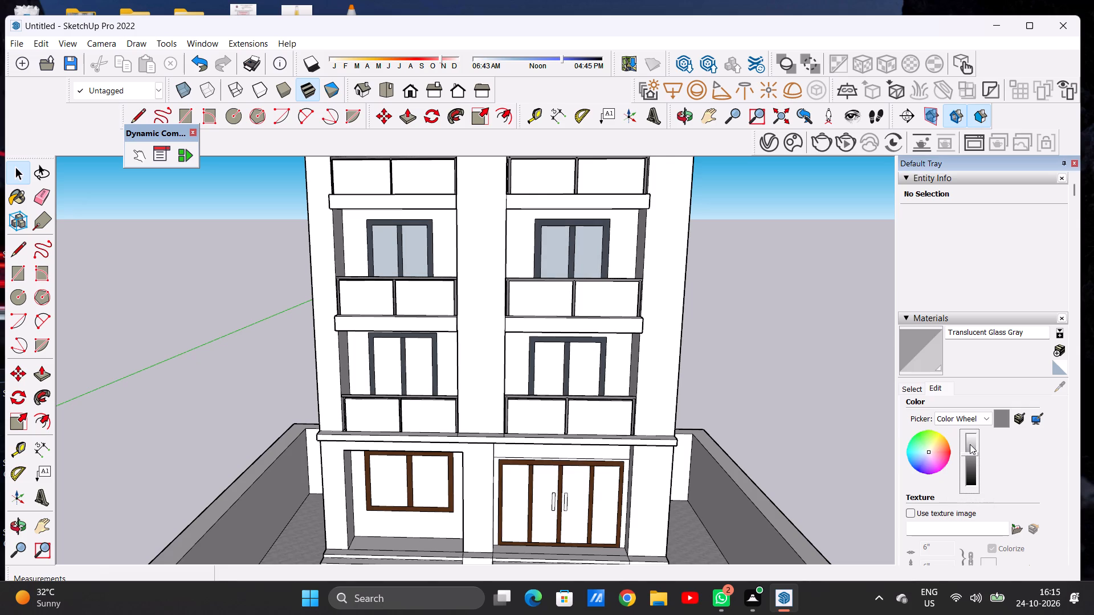
left_click(970, 444)
scroll(495, 336, "down", 6)
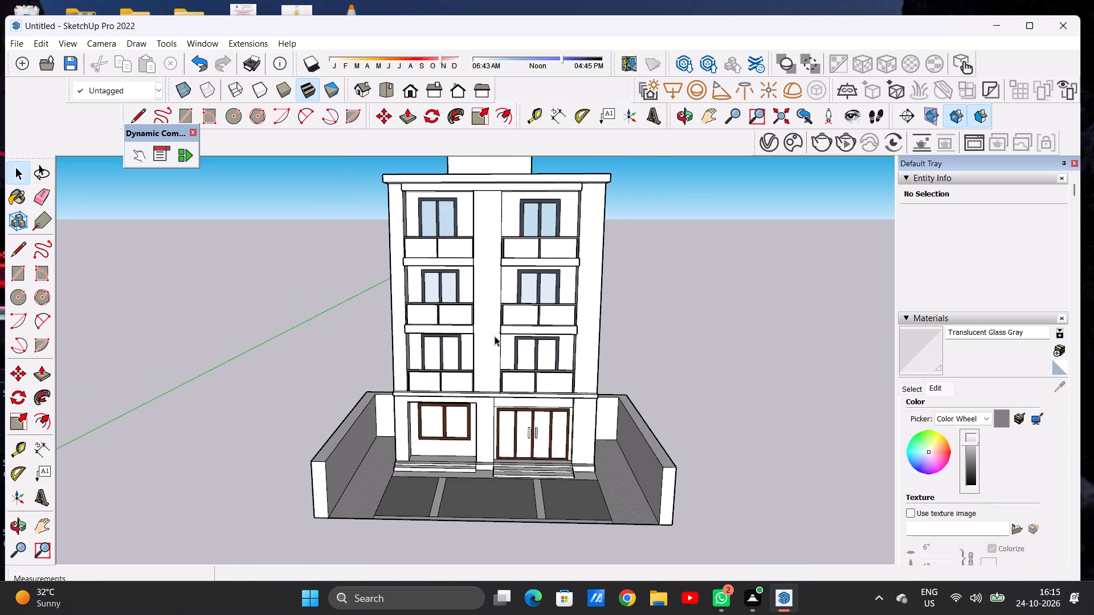
Paint both panes of the two windows directly above the ground floor with the lightened Translucent Glass Gray.
scroll(529, 312, "up", 3)
scroll(529, 312, "down", 1)
scroll(529, 312, "up", 1)
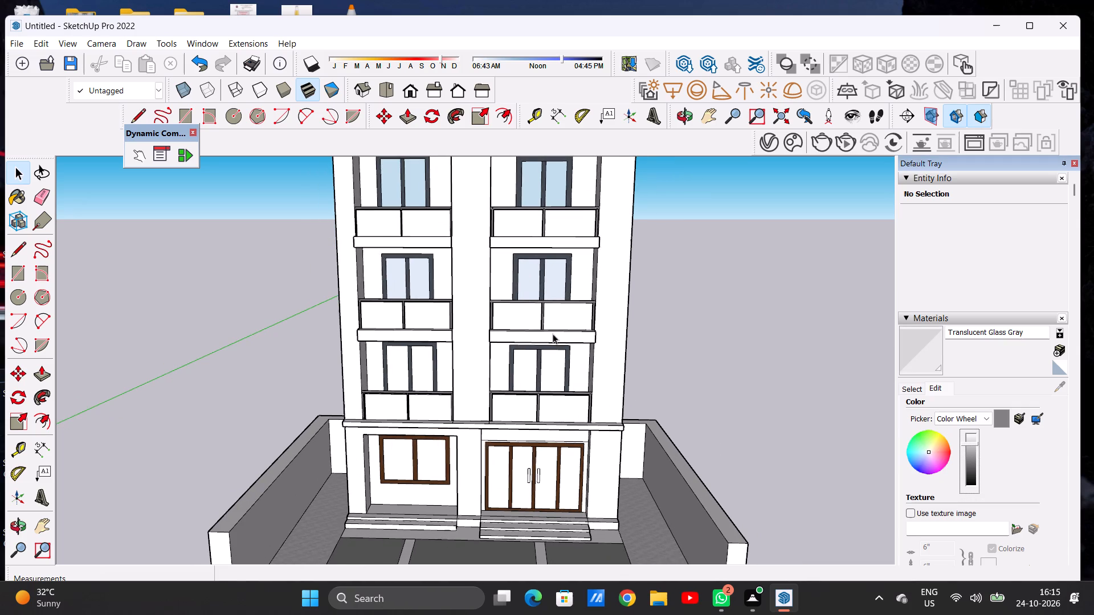
scroll(553, 334, "down", 4)
scroll(538, 343, "up", 6)
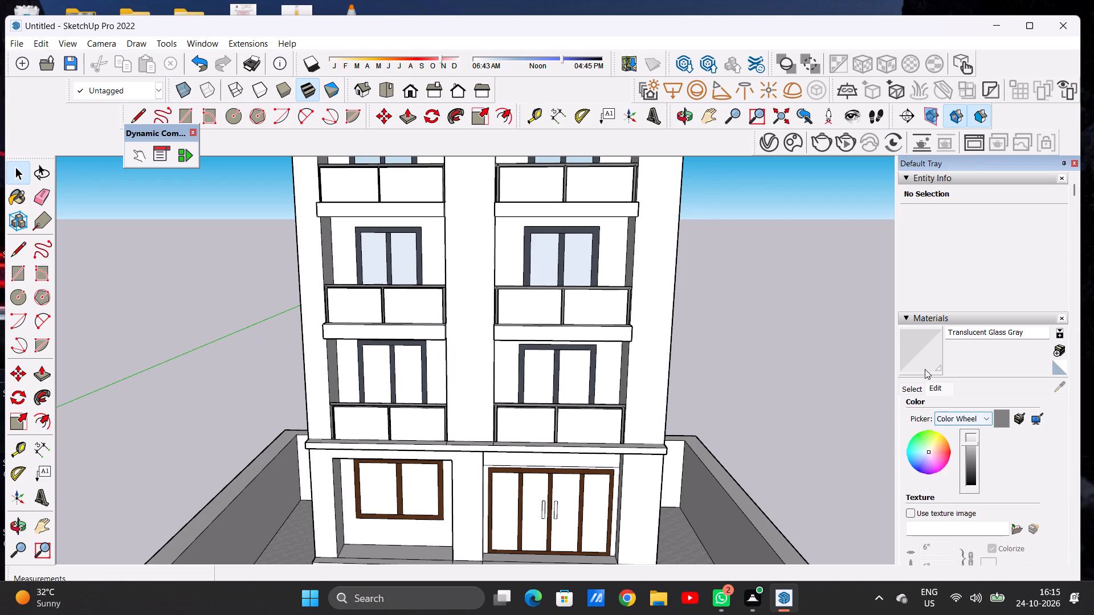
left_click(918, 356)
scroll(381, 389, "up", 4)
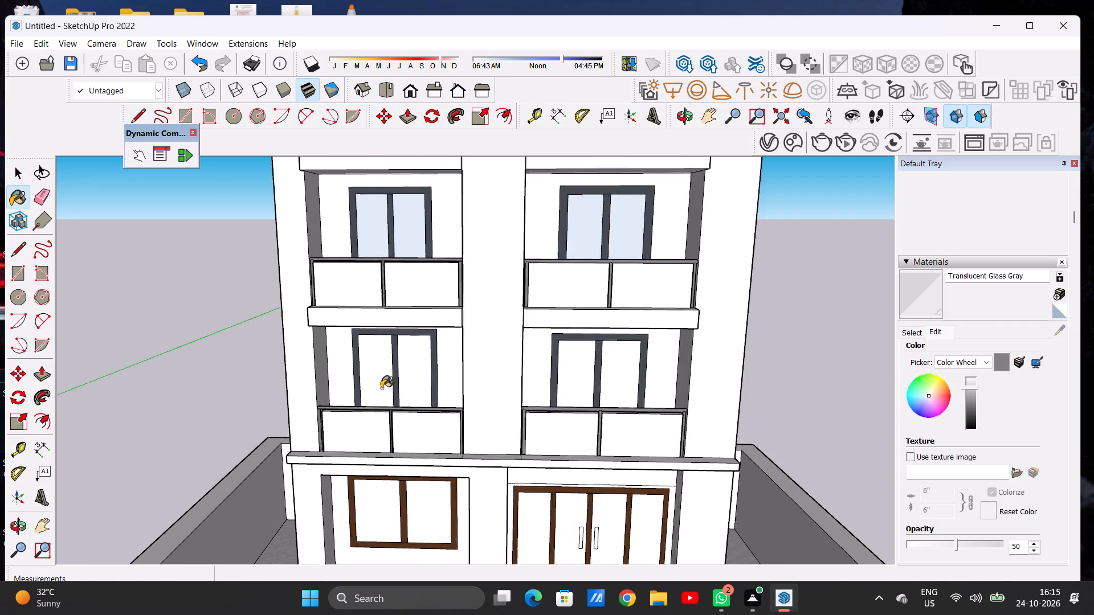
scroll(381, 388, "up", 2)
left_click(376, 374)
left_click(423, 364)
left_click(666, 368)
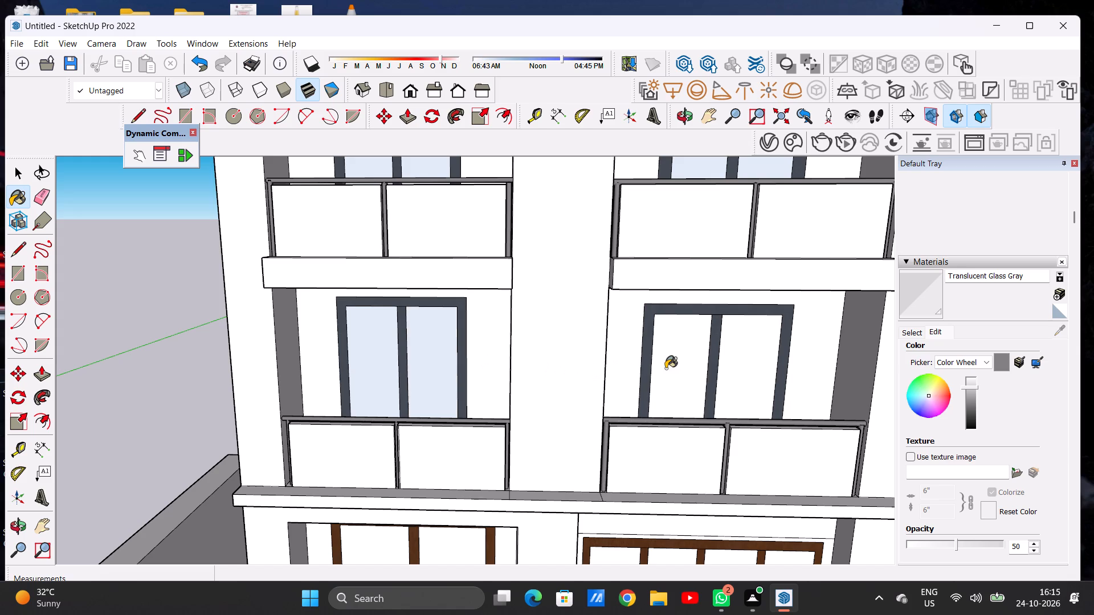
left_click(746, 367)
Paint both panes of the ground-floor window with the stock Translucent Glass Gray from the Glass and Mirrors collection.
scroll(552, 368, "down", 5)
scroll(552, 368, "up", 1)
scroll(552, 367, "down", 4)
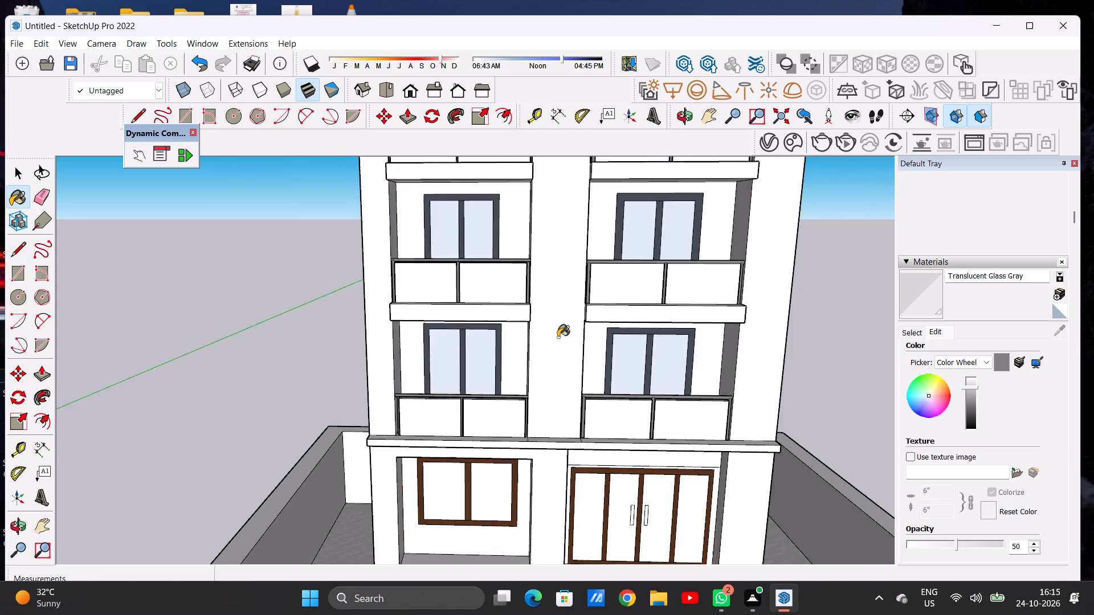
scroll(558, 337, "down", 4)
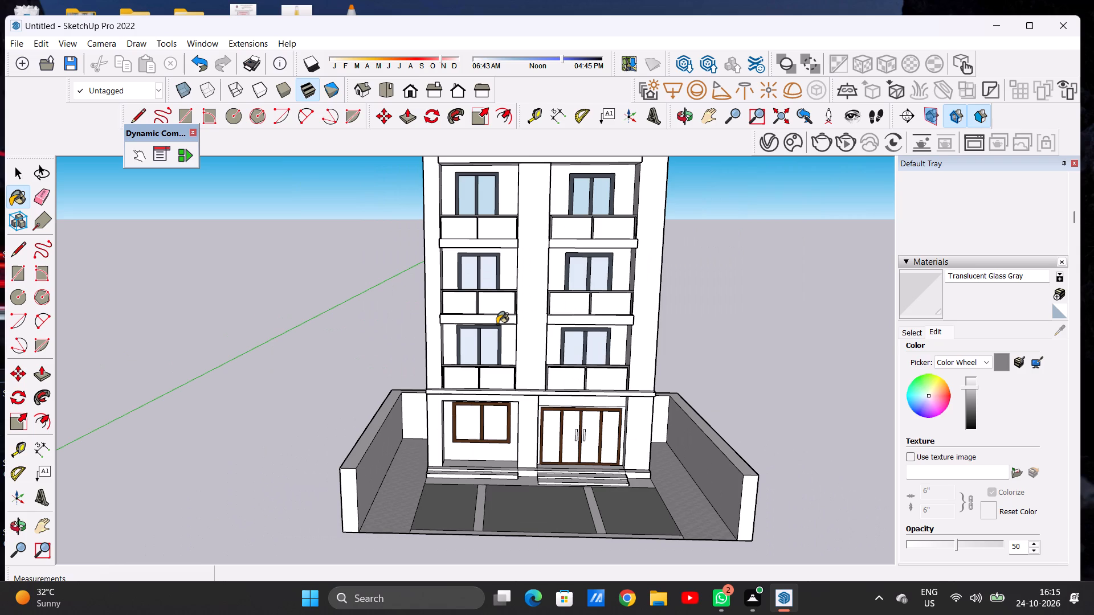
scroll(497, 324, "down", 3)
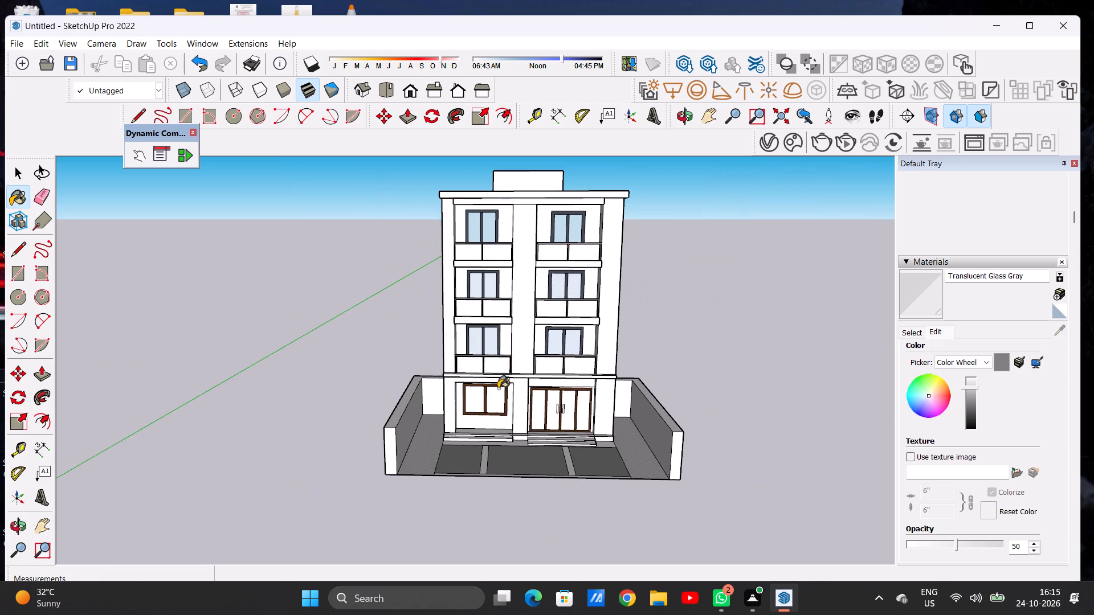
scroll(497, 400, "up", 12)
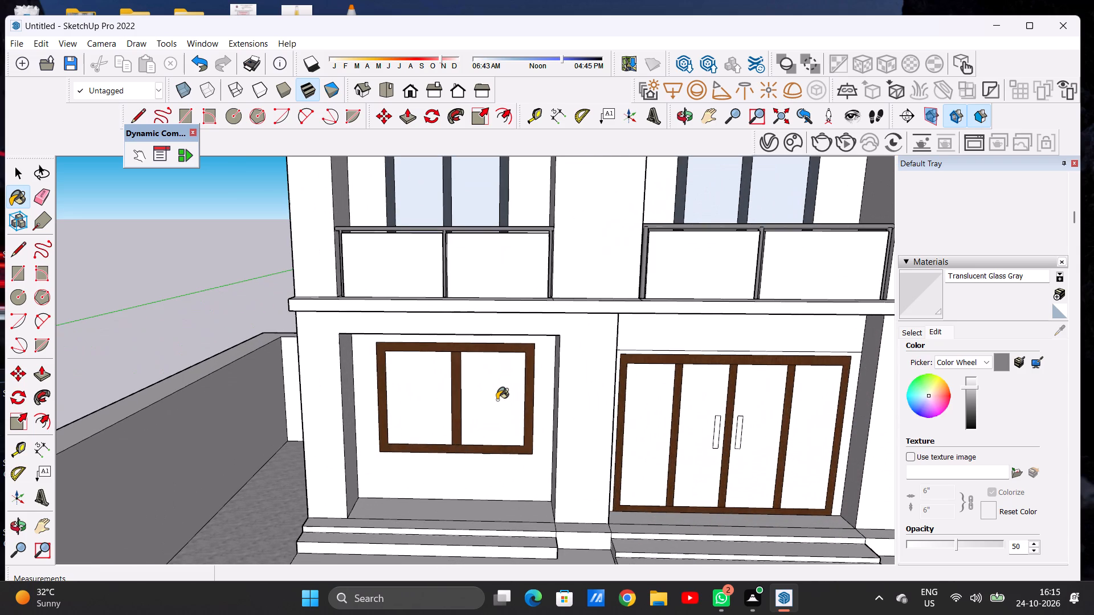
scroll(497, 400, "up", 2)
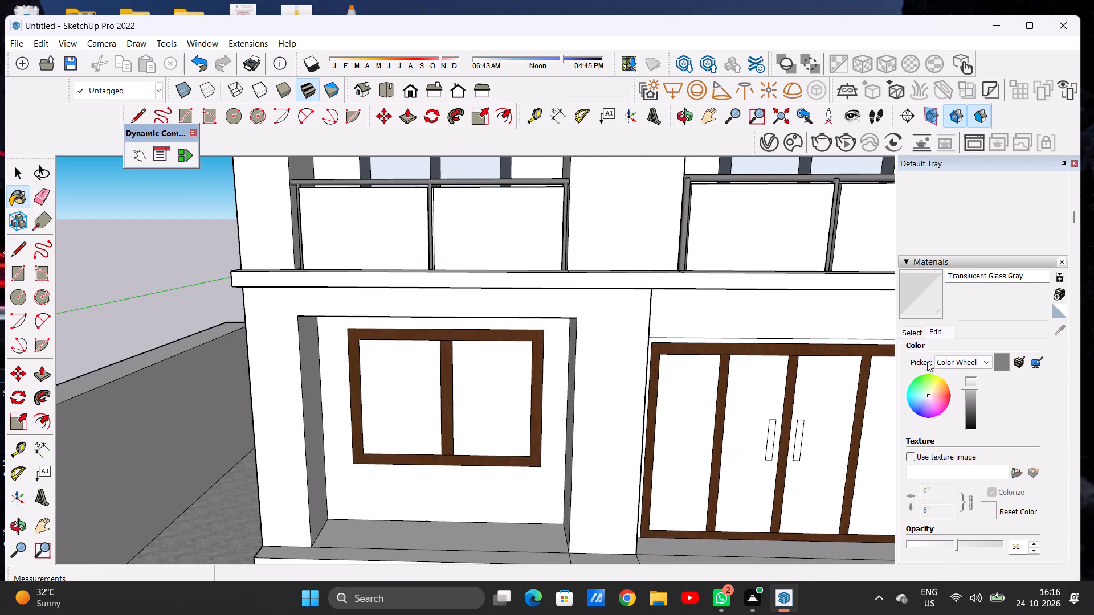
left_click(906, 331)
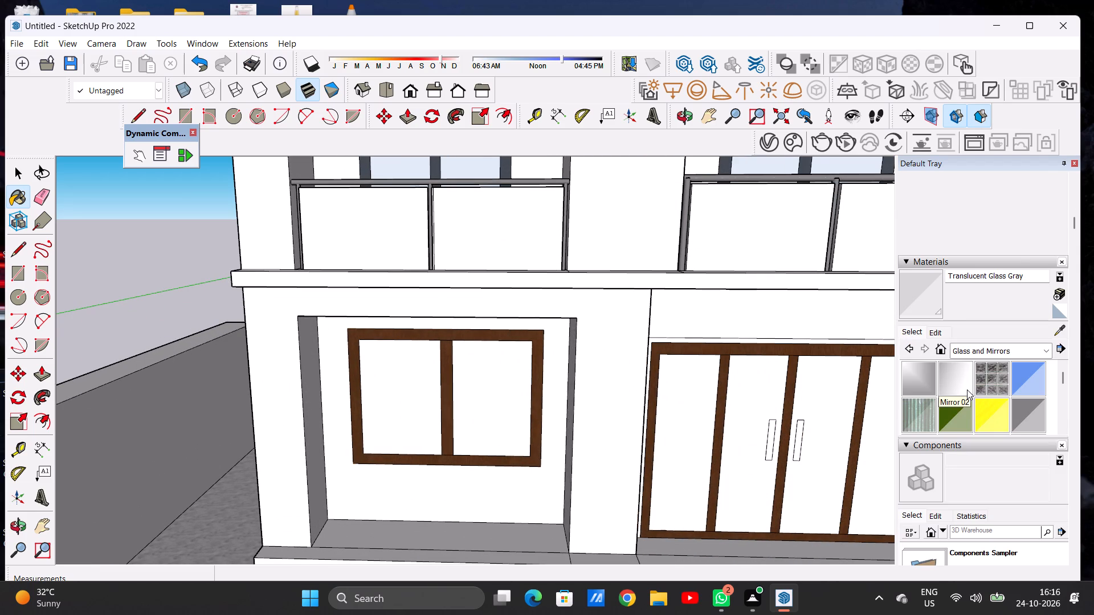
scroll(967, 389, "down", 1)
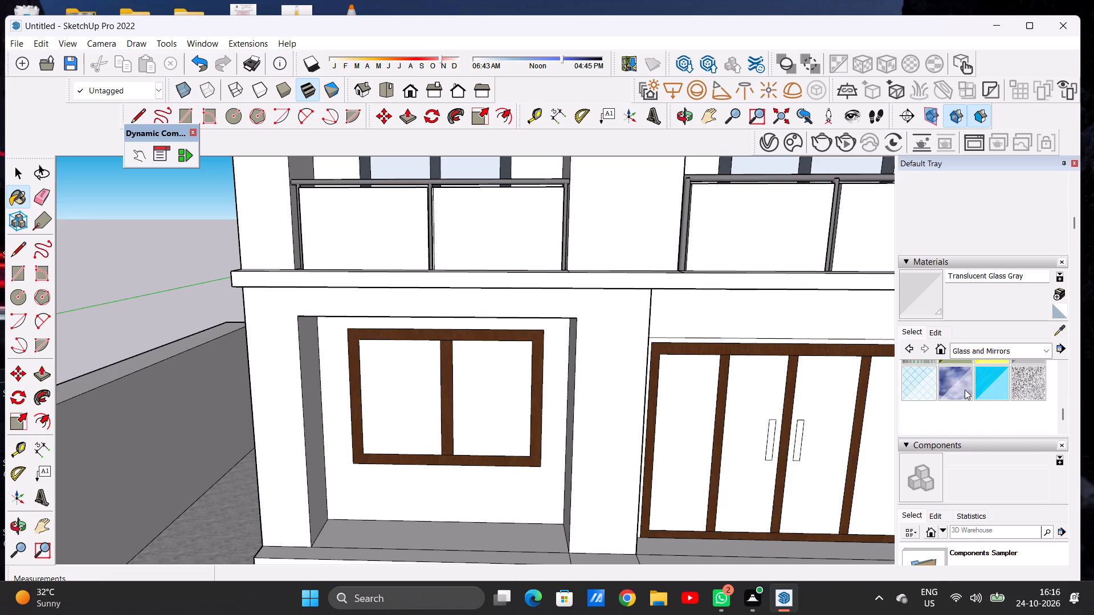
scroll(951, 397, "up", 2)
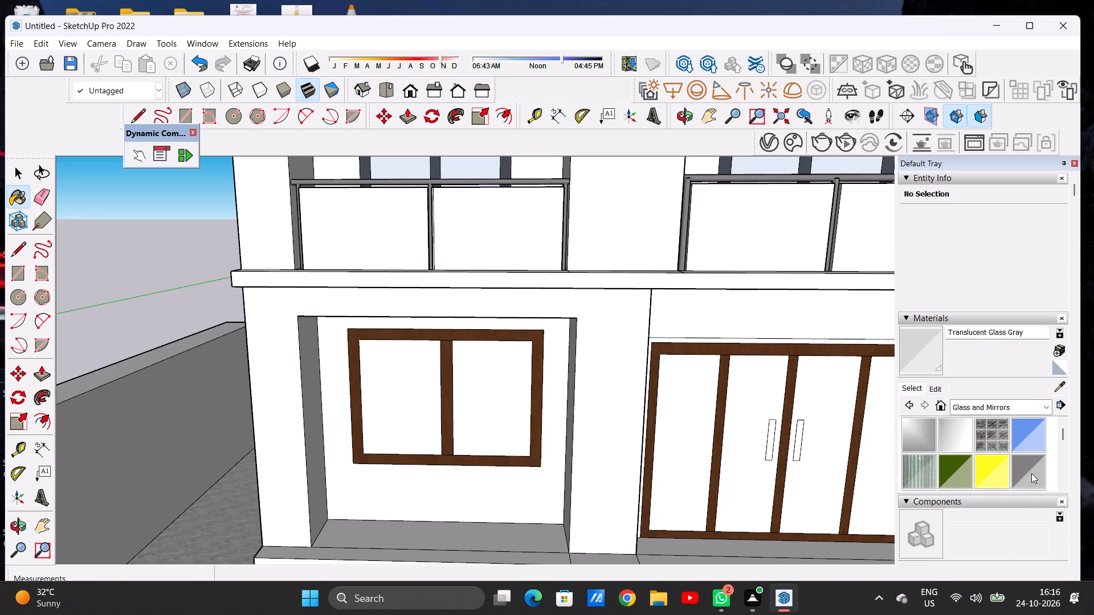
left_click(1031, 473)
scroll(407, 397, "up", 6)
left_click(407, 397)
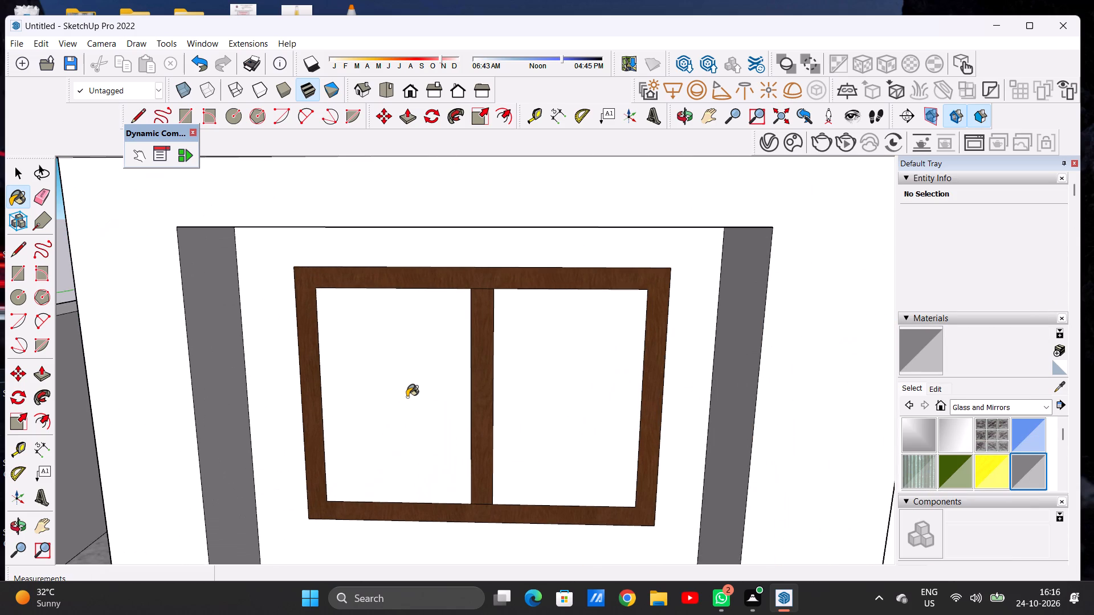
left_click(518, 397)
Edit the ground-floor window's gray glass material to a much lighter brightness and check it on the facade.
scroll(421, 392, "down", 19)
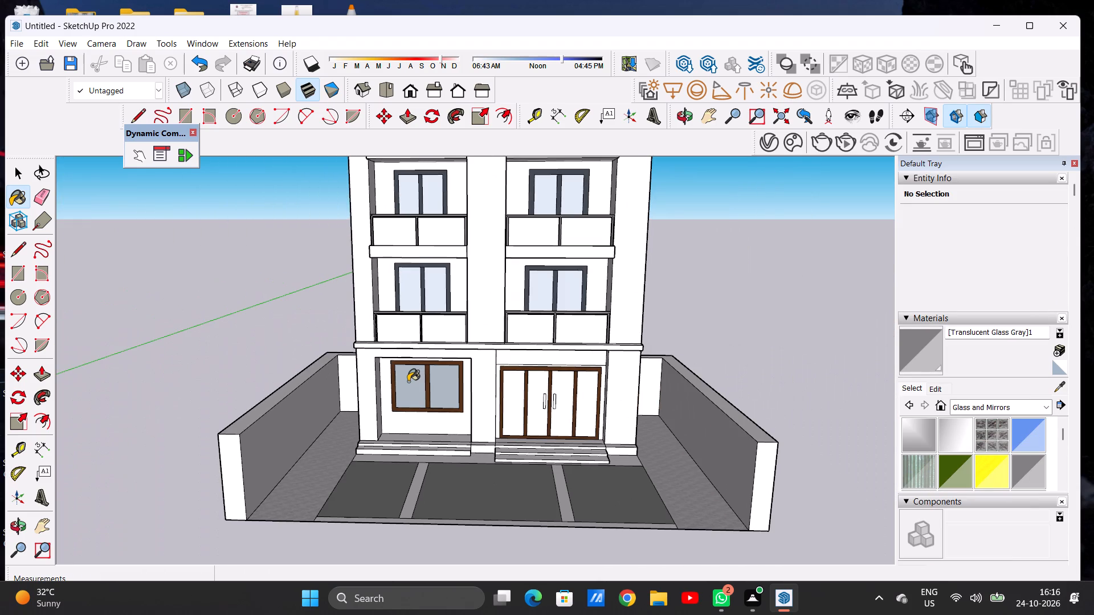
scroll(538, 430, "up", 5)
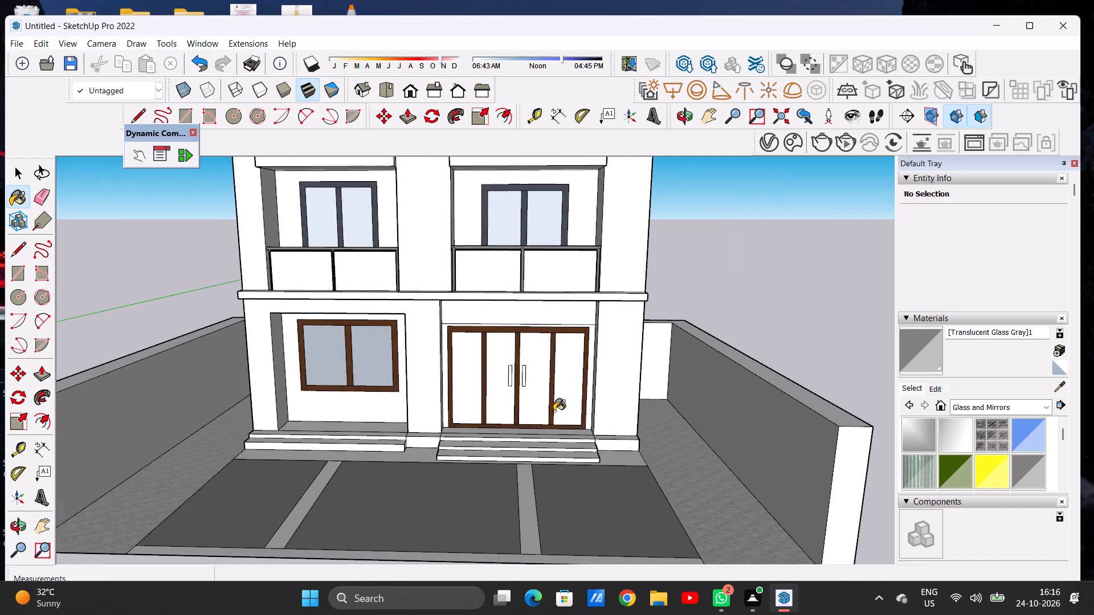
scroll(554, 411, "up", 5)
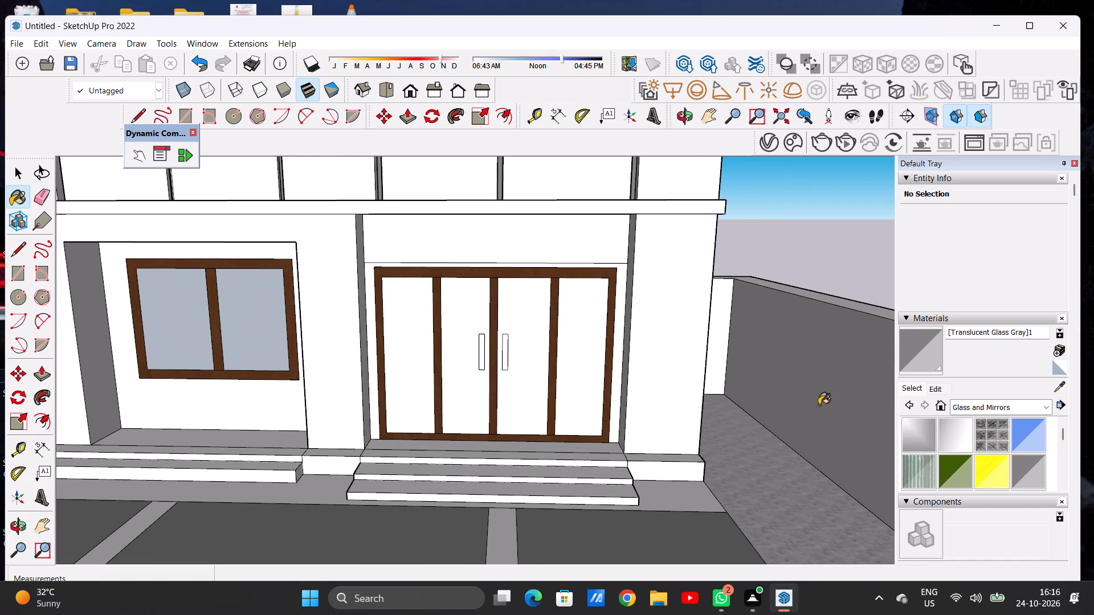
left_click(932, 391)
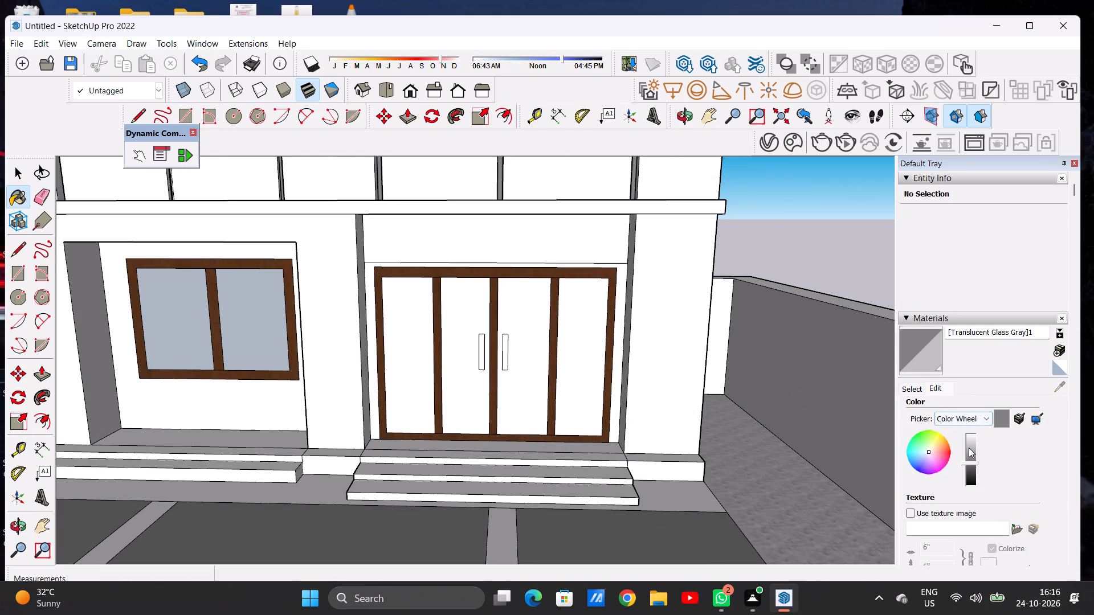
left_click(969, 448)
scroll(577, 391, "down", 5)
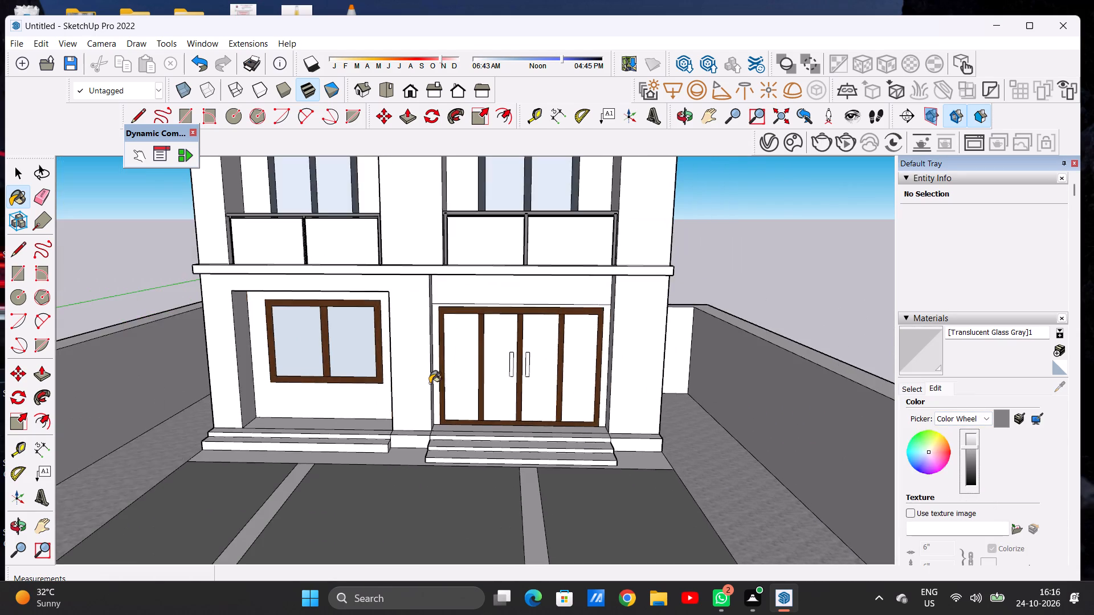
scroll(421, 387, "down", 11)
Paint all four glass panels of the entrance door with the same lightened gray glass as the ground-floor window.
scroll(418, 388, "up", 3)
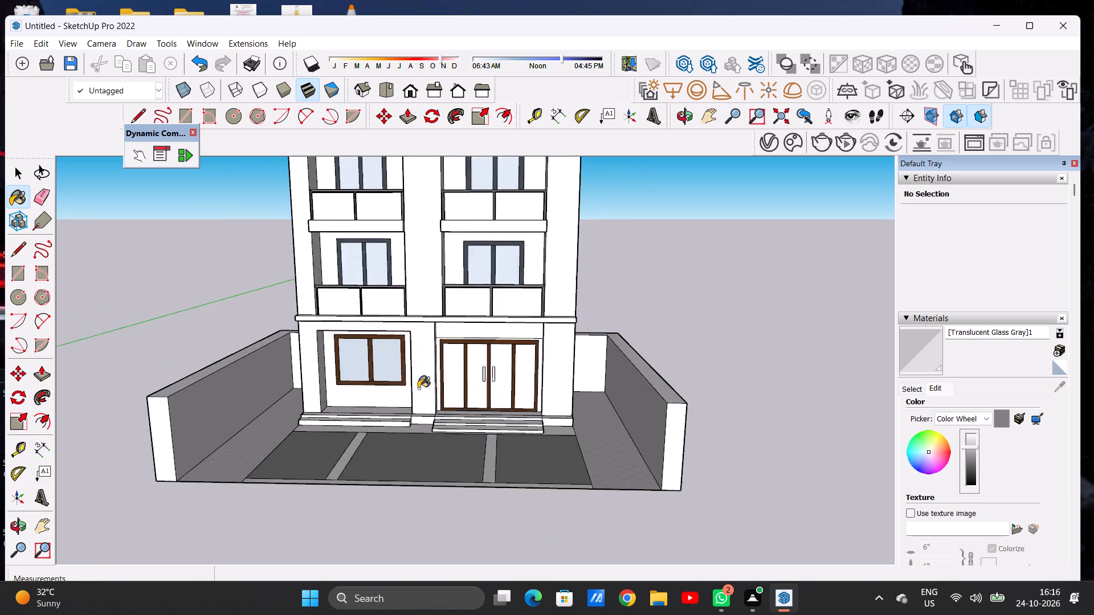
scroll(418, 388, "up", 6)
scroll(439, 380, "down", 1)
scroll(439, 380, "up", 5)
left_click(484, 341)
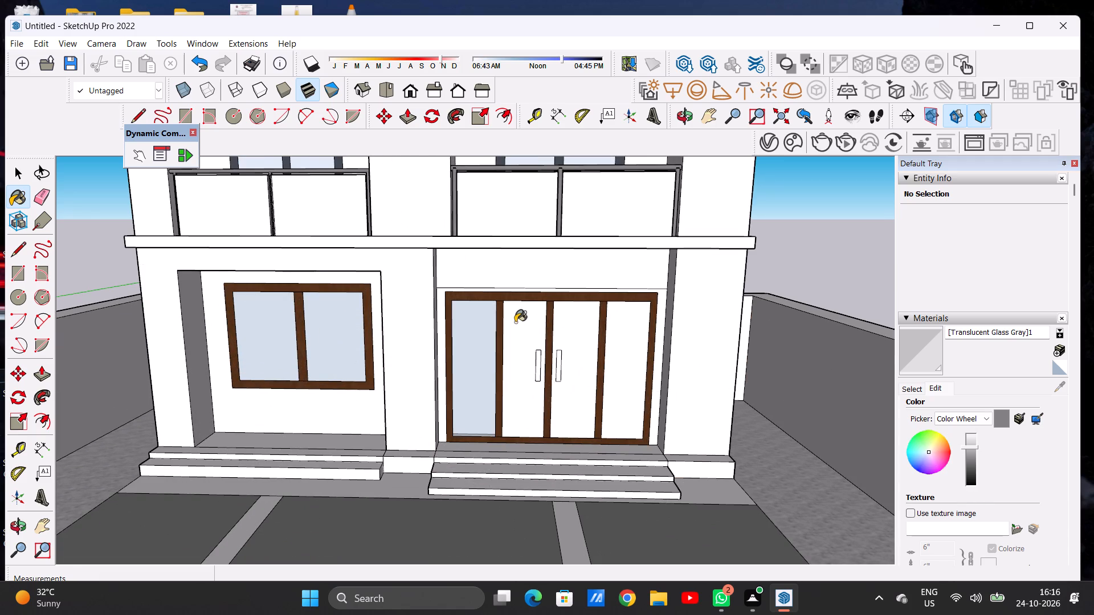
left_click(515, 322)
left_click(567, 338)
left_click(636, 341)
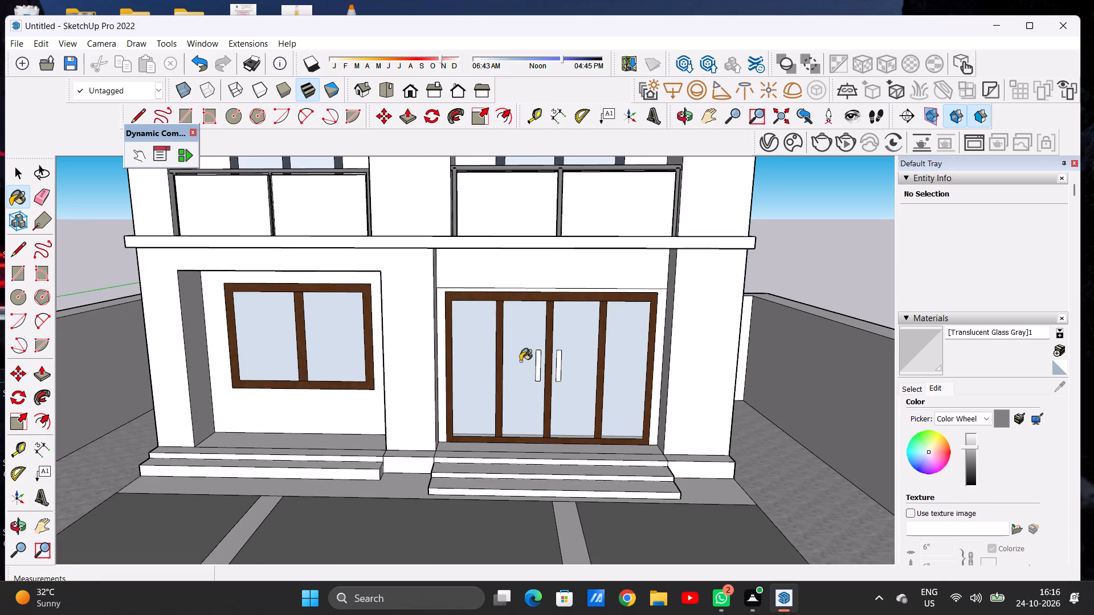
Examine the painted glass of the entrance door and windows, close up and across the whole front facade.
scroll(516, 364, "down", 12)
middle_click_drag(525, 370, 526, 325)
scroll(530, 358, "up", 5)
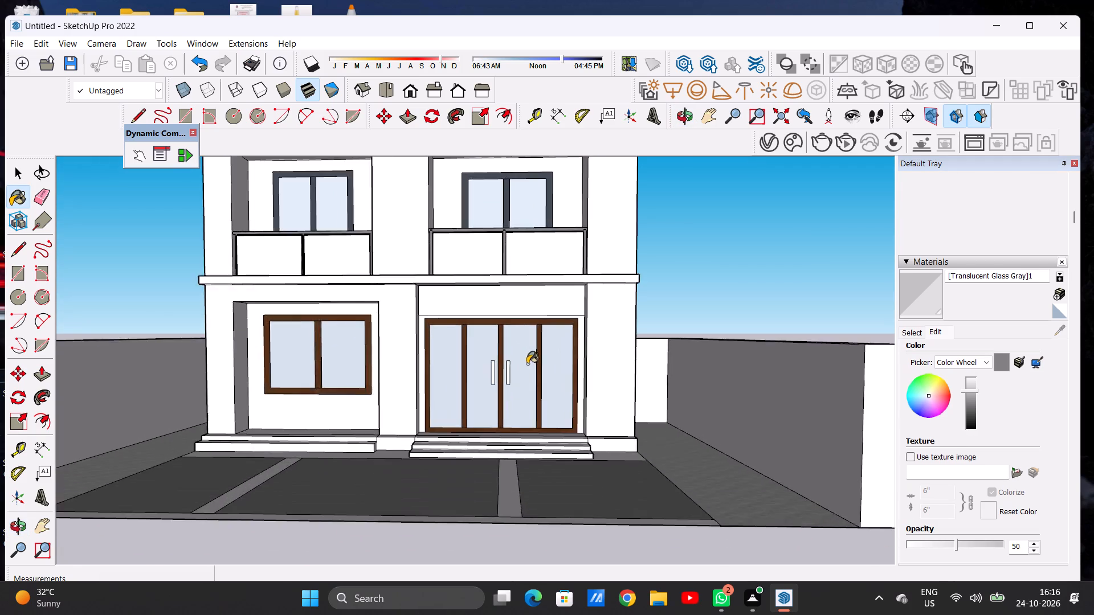
scroll(527, 364, "up", 9)
key("space")
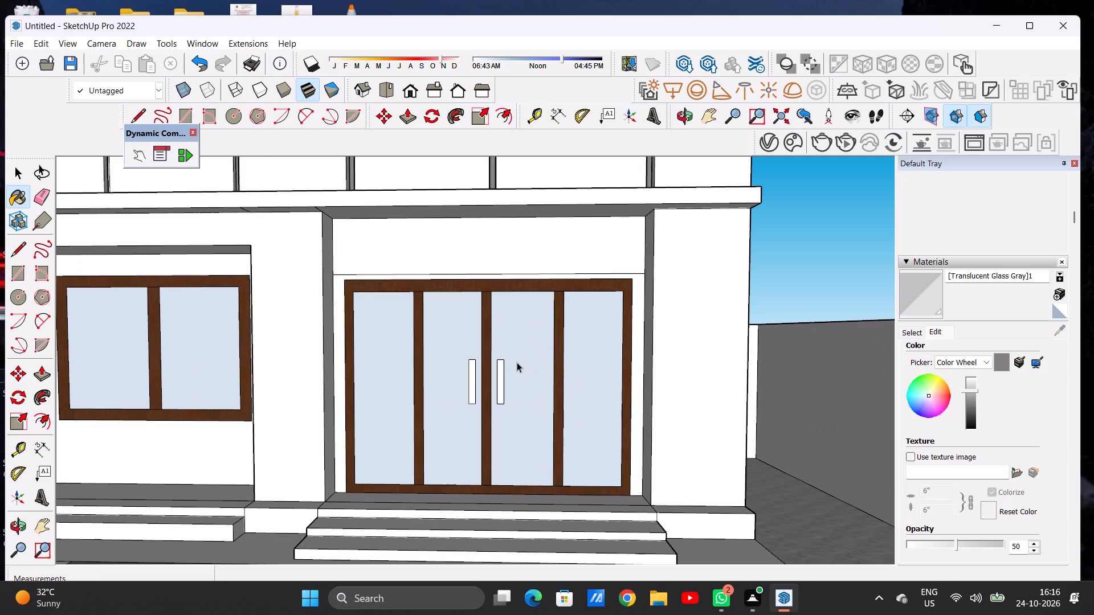
scroll(408, 399, "down", 15)
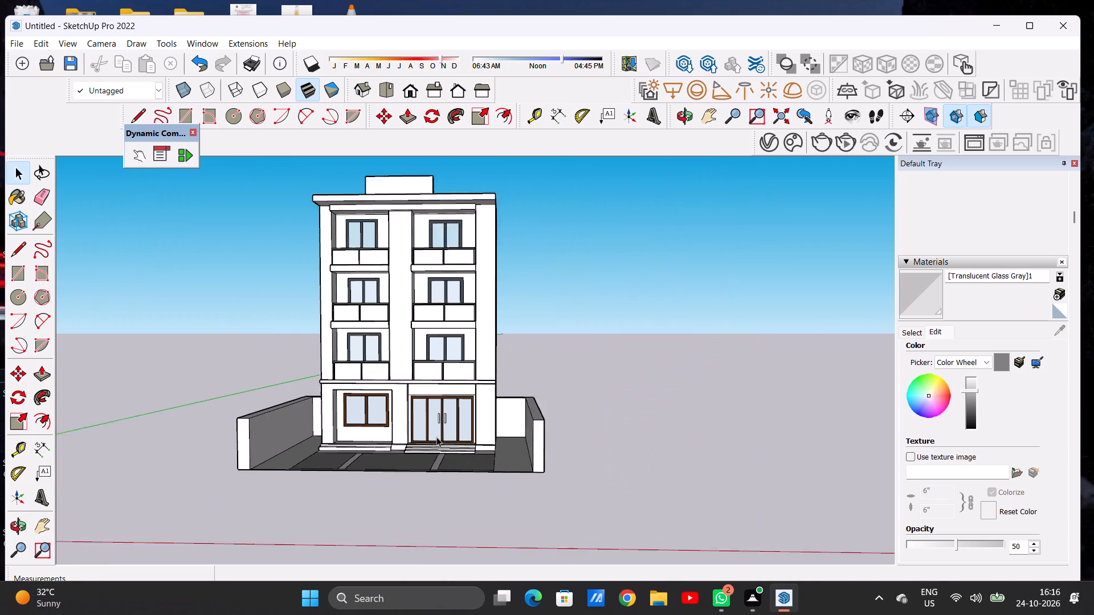
scroll(436, 437, "down", 2)
scroll(440, 409, "up", 10)
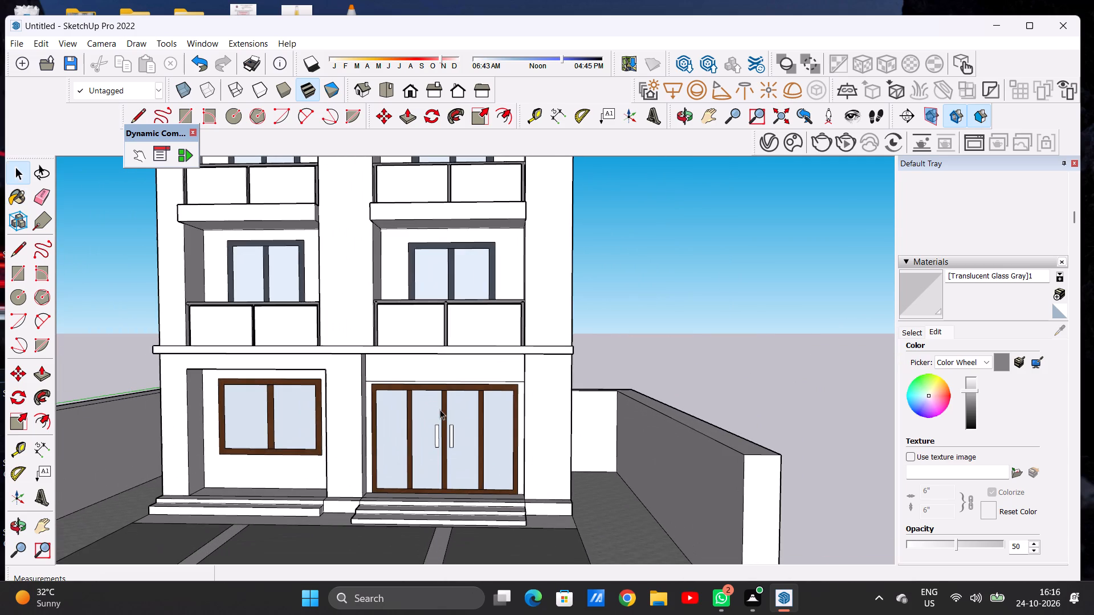
middle_click_drag(437, 429, 440, 466)
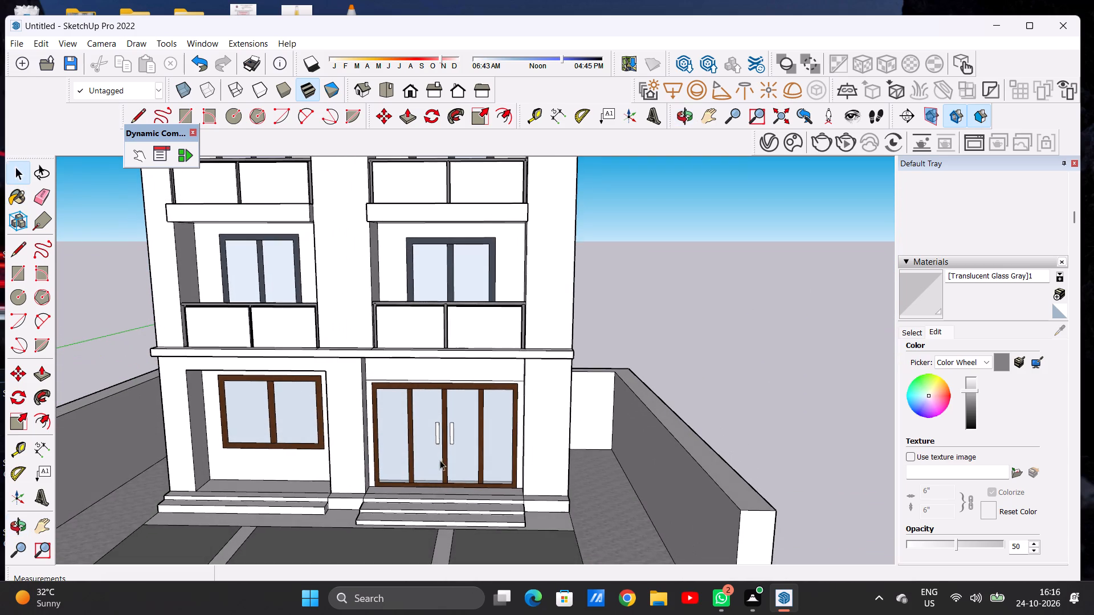
scroll(444, 444, "up", 8)
middle_click_drag(450, 455, 460, 471)
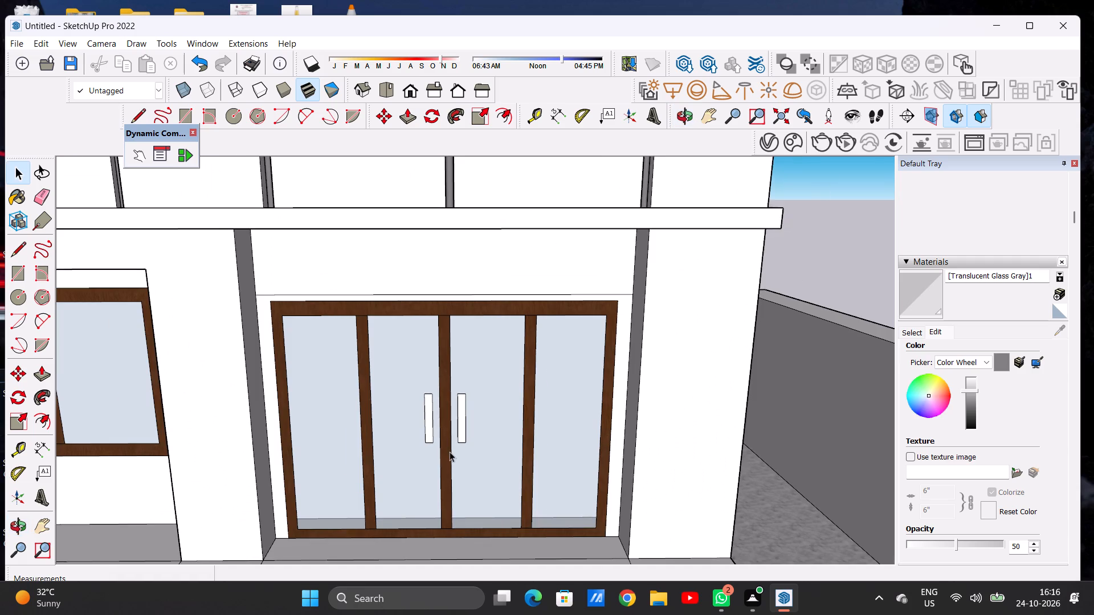
scroll(450, 452, "up", 4)
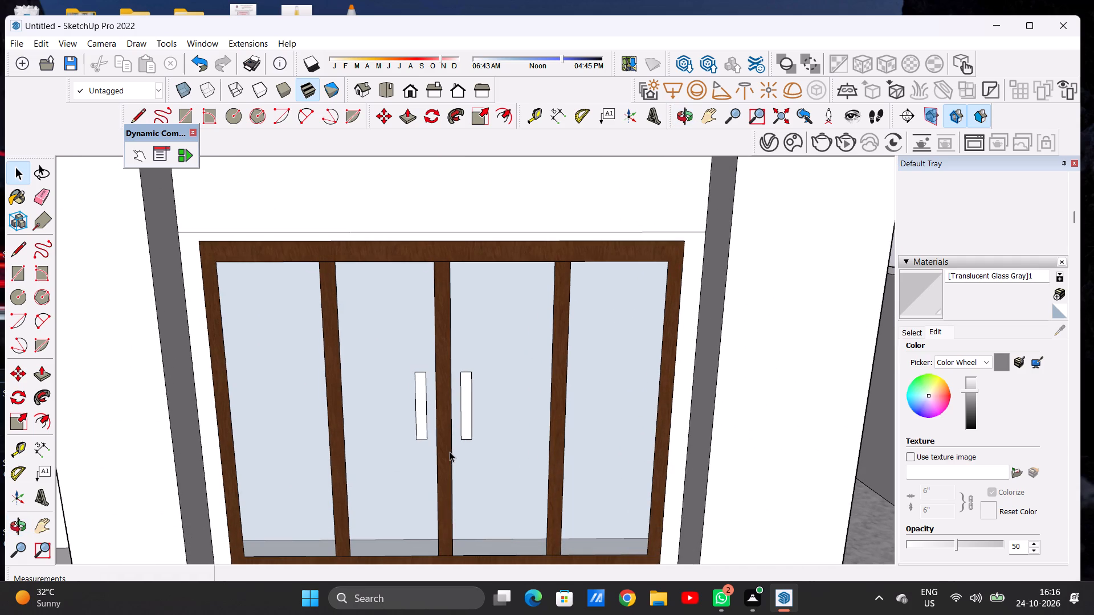
scroll(428, 413, "down", 4)
scroll(427, 363, "down", 6)
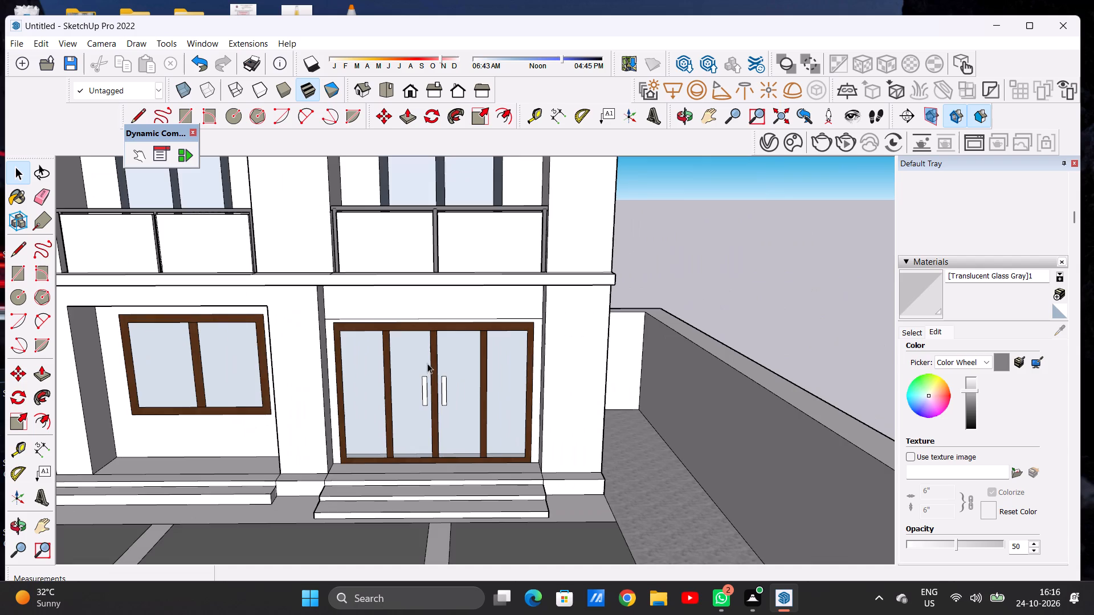
Paint both entrance door handles with Wood Floor Light from the Wood collection.
scroll(448, 395, "up", 12)
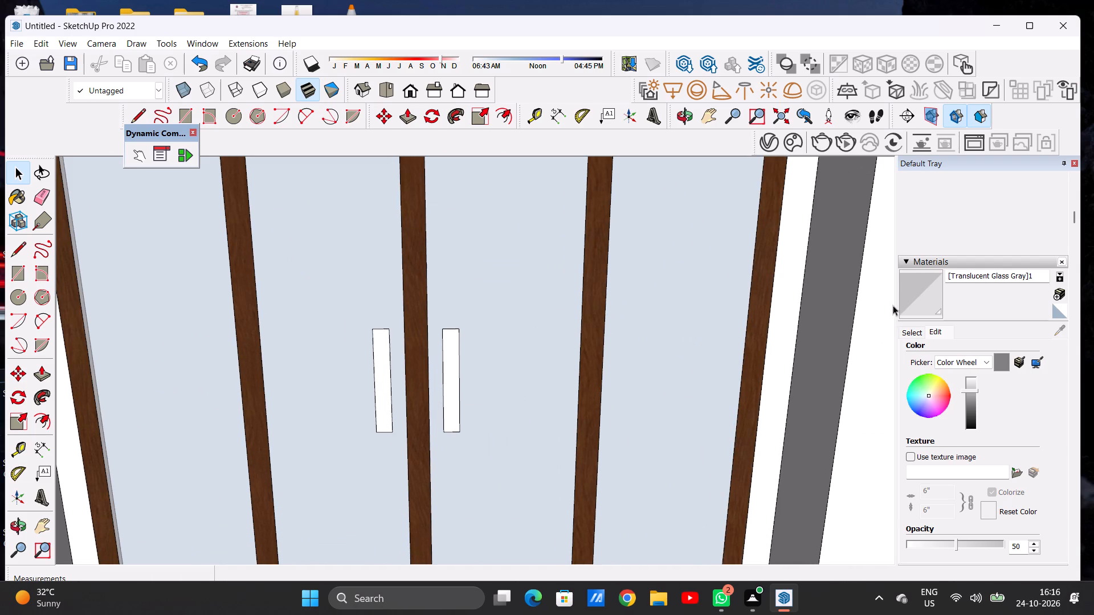
left_click(912, 331)
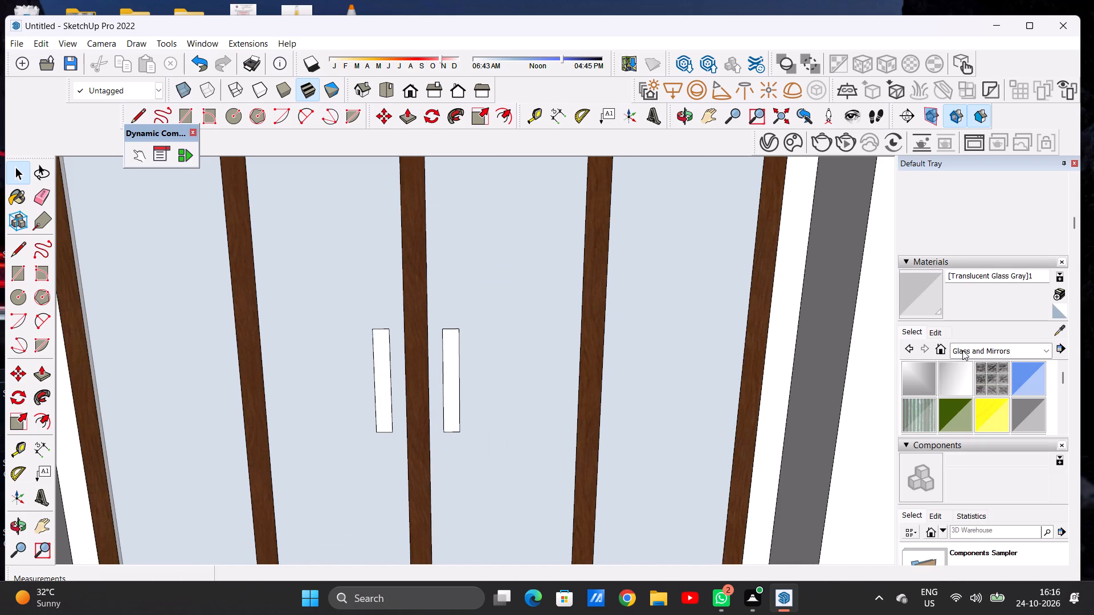
left_click(962, 350)
left_click(999, 535)
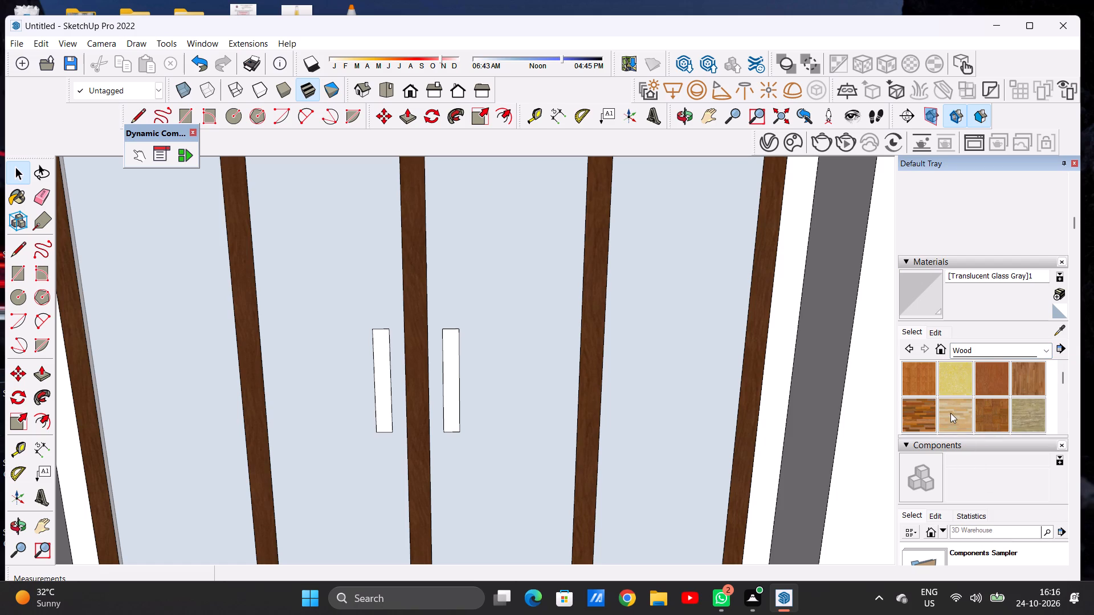
left_click(950, 413)
scroll(399, 363, "up", 6)
left_click(371, 383)
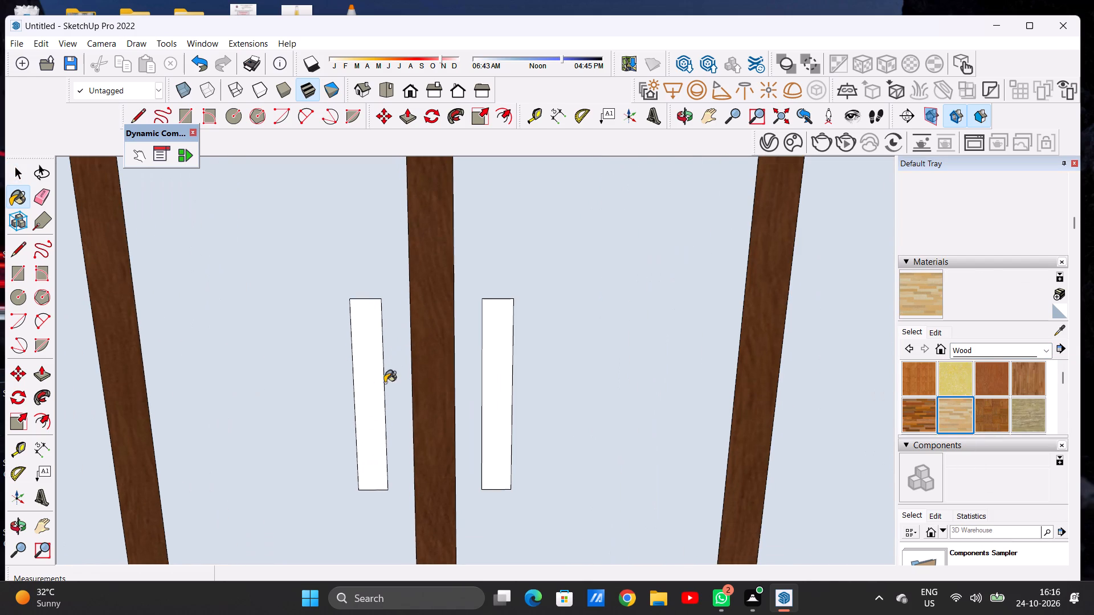
left_click(492, 382)
scroll(508, 369, "down", 5)
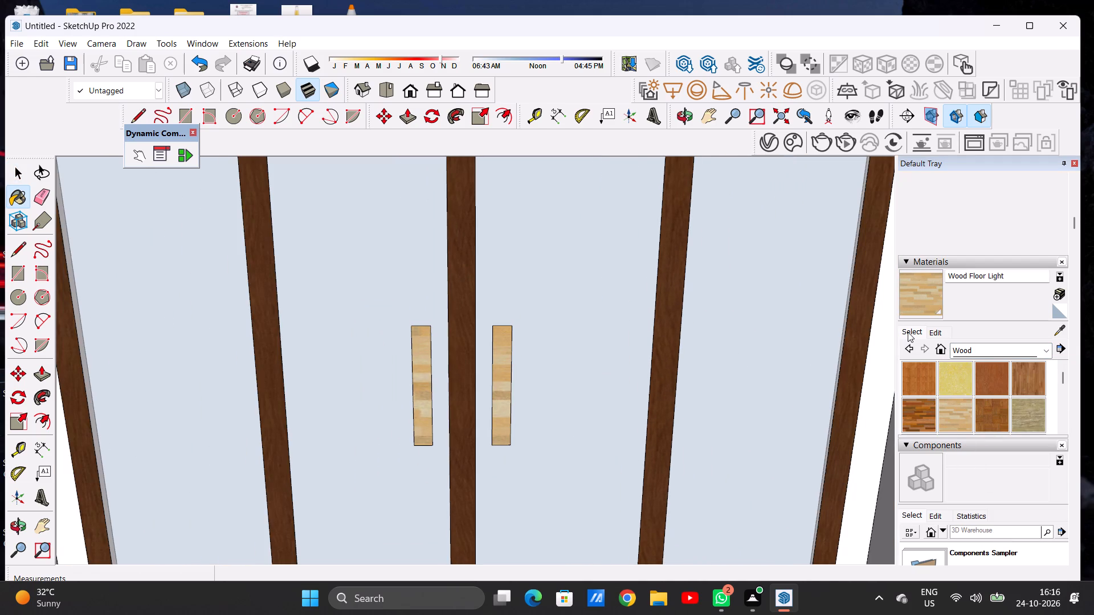
left_click(911, 334)
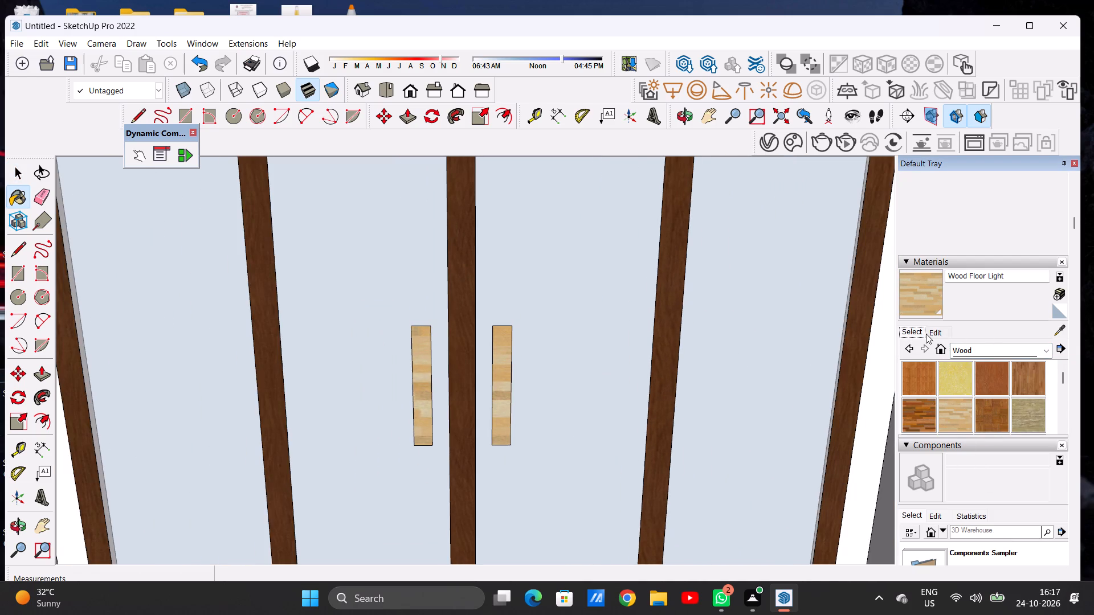
Paint the entrance door's glass panel just right of the centre post with Translucent Glass Gray from the Glass and Mirrors collection.
left_click(957, 347)
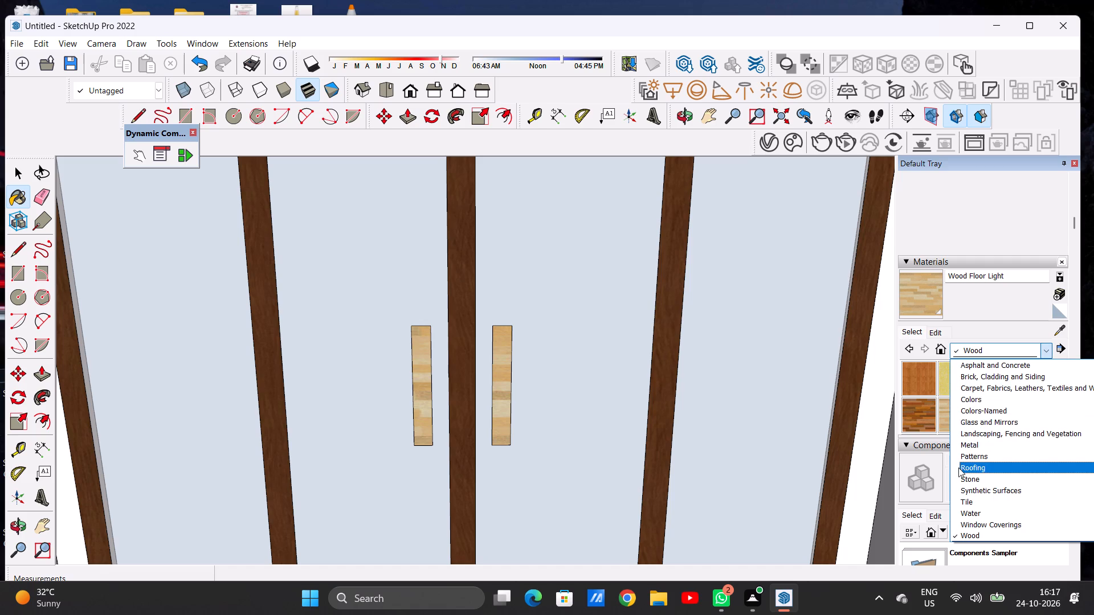
left_click(967, 418)
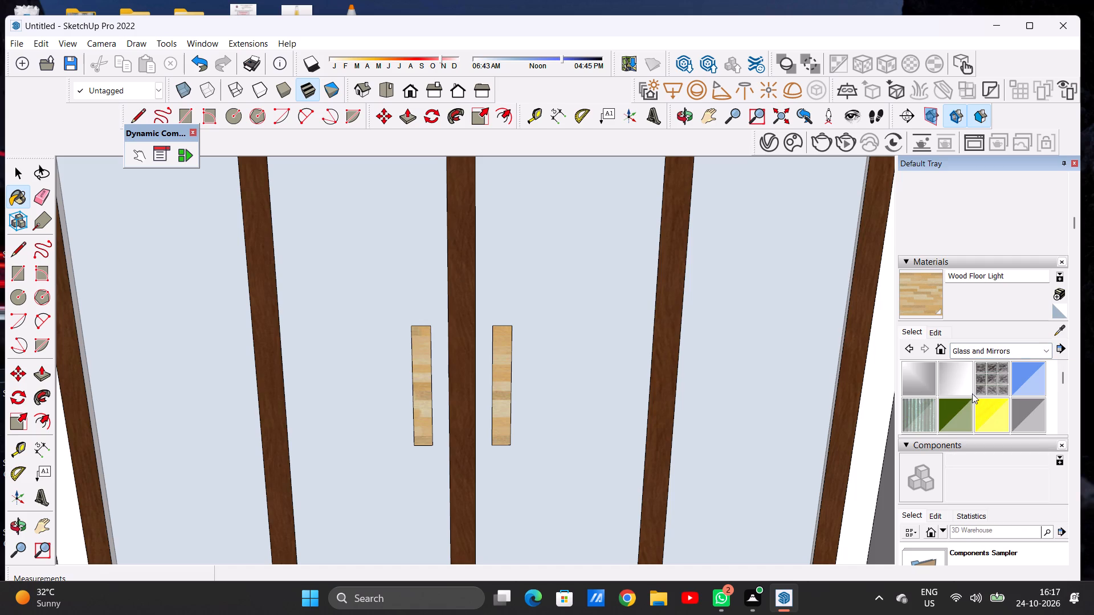
left_click(1029, 414)
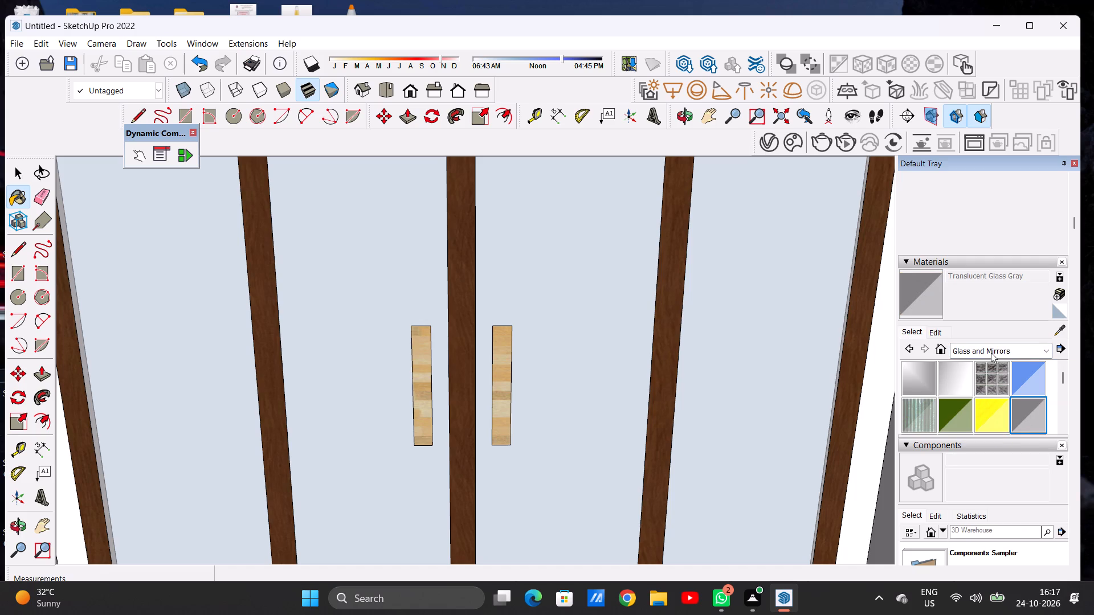
left_click(934, 338)
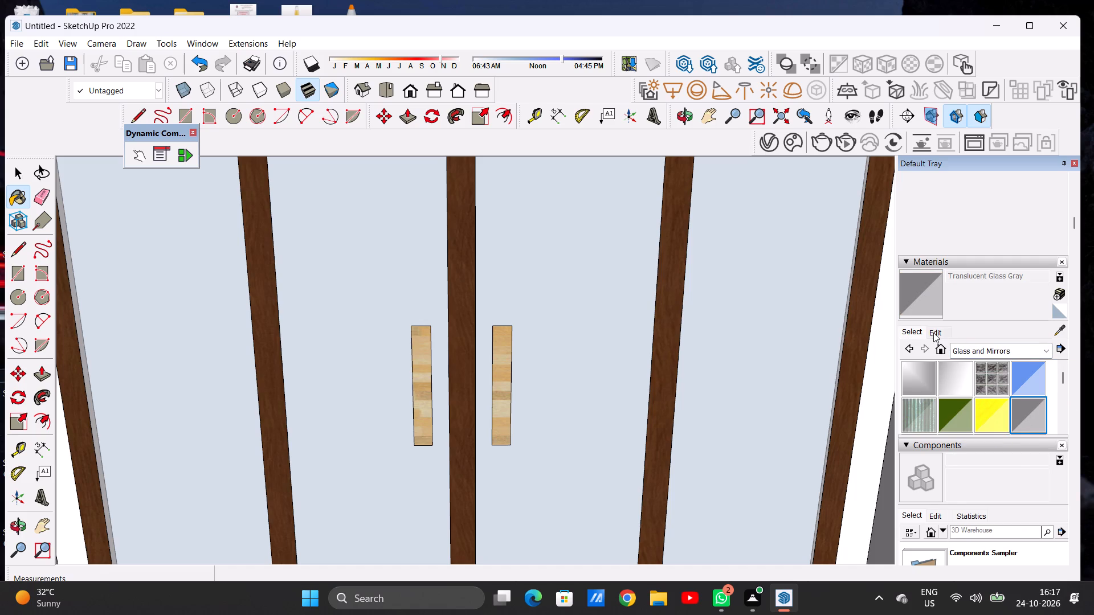
left_click(933, 333)
left_click(929, 299)
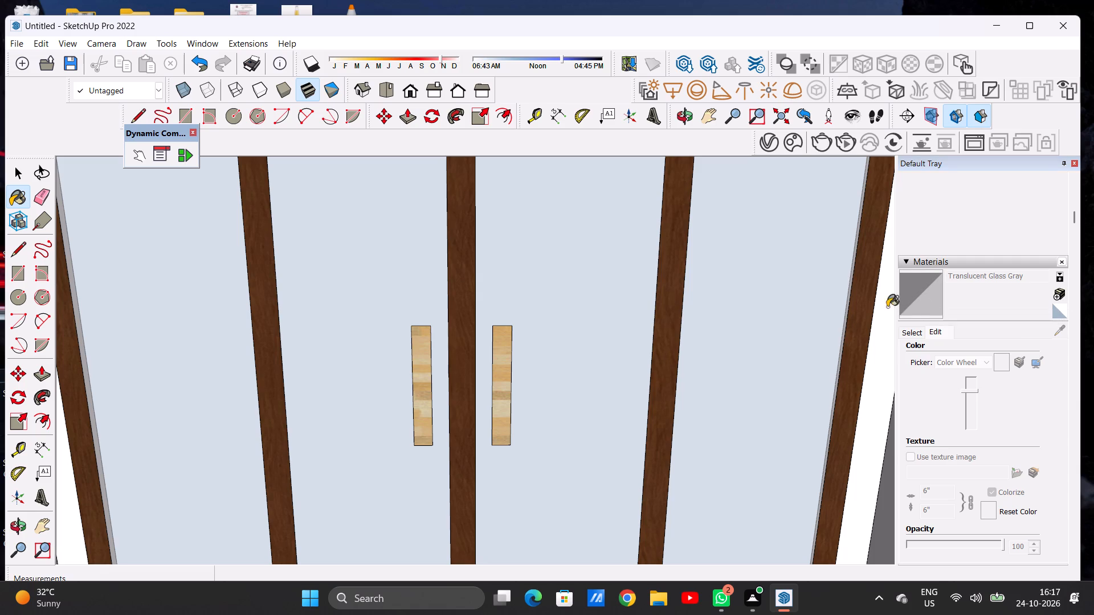
left_click(633, 321)
scroll(566, 326, "down", 6)
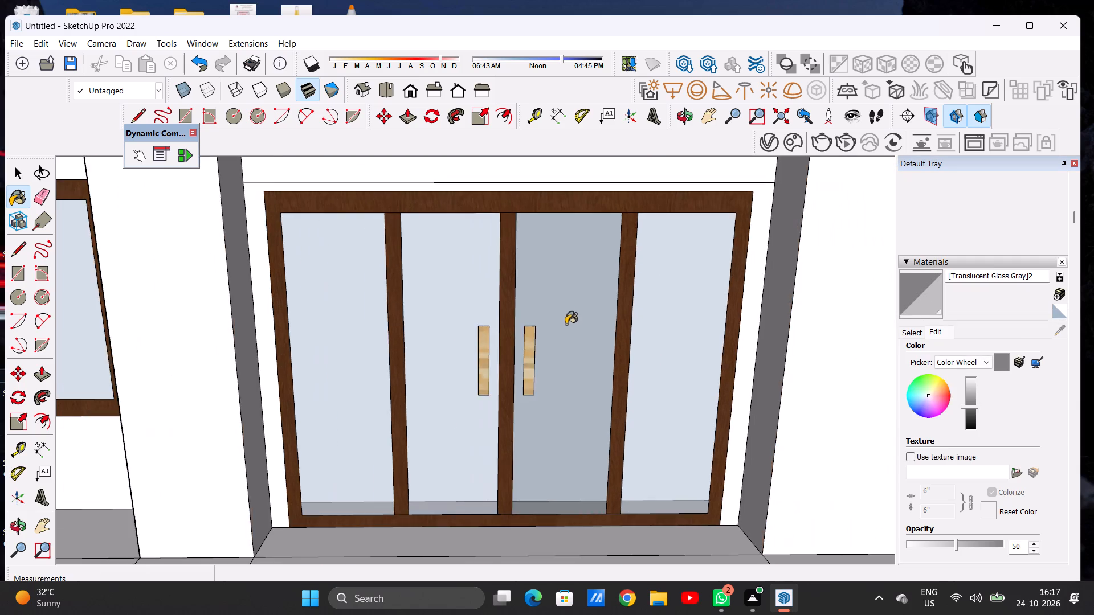
scroll(556, 309, "down", 2)
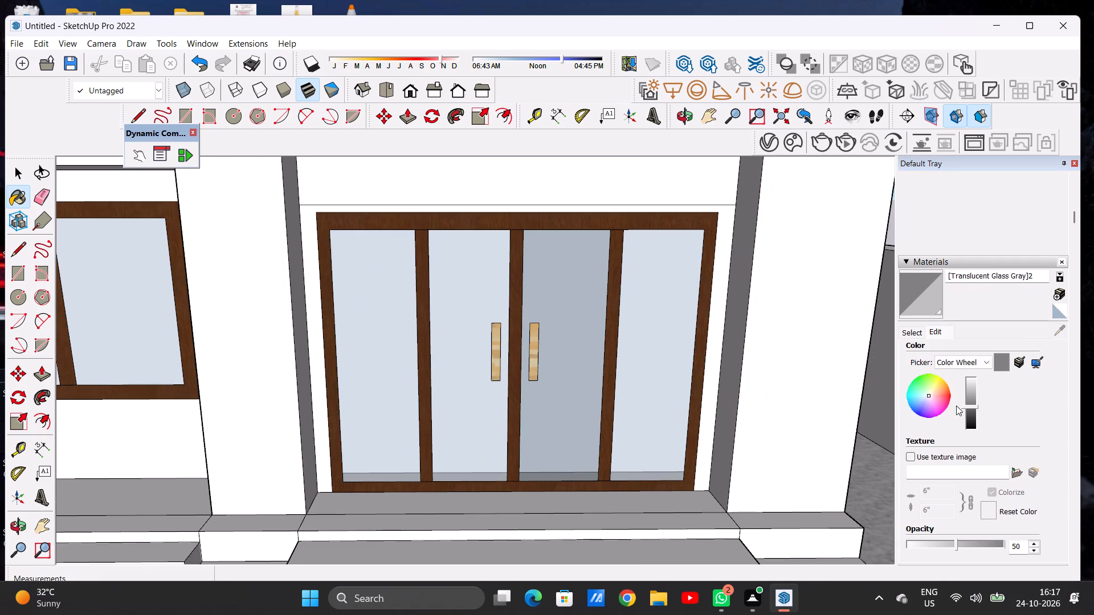
Recolour the newly applied door glass material to a warm orange at full brightness.
left_click(970, 391)
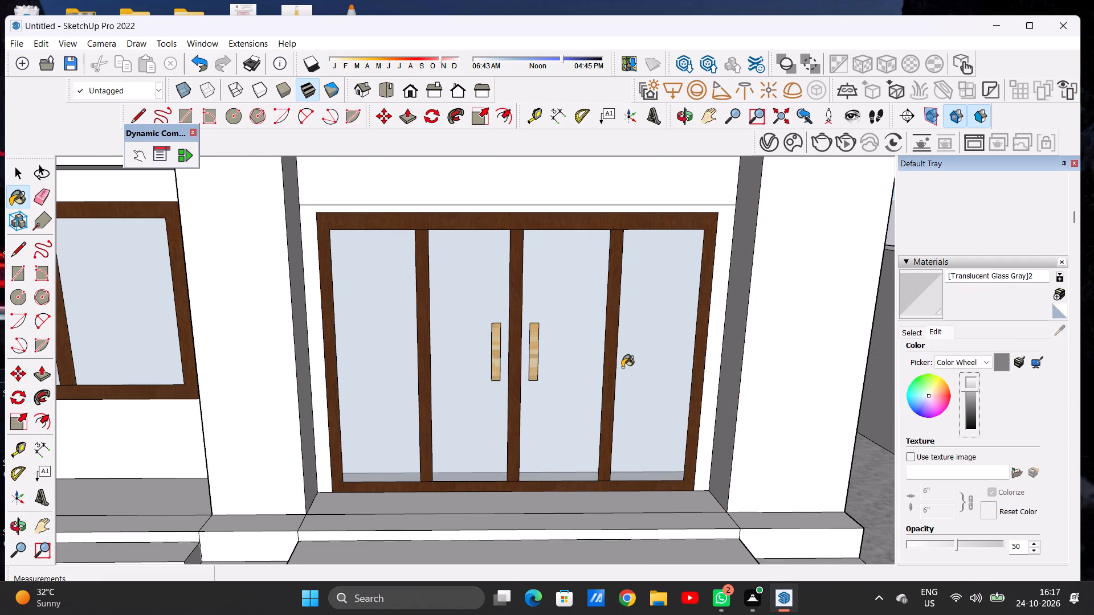
middle_click_drag(631, 399, 623, 391)
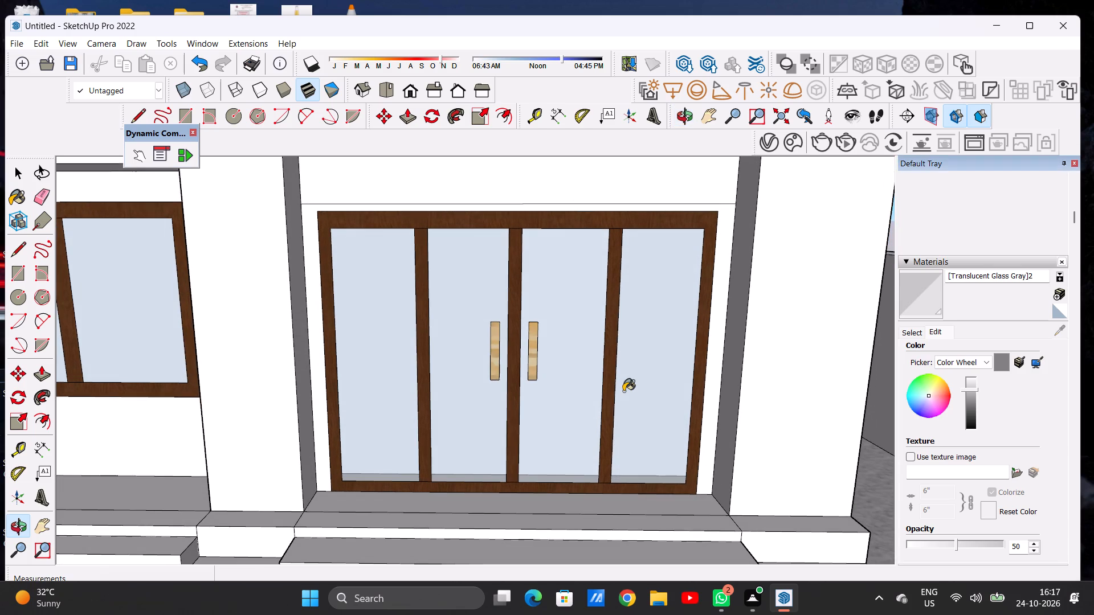
left_click(945, 389)
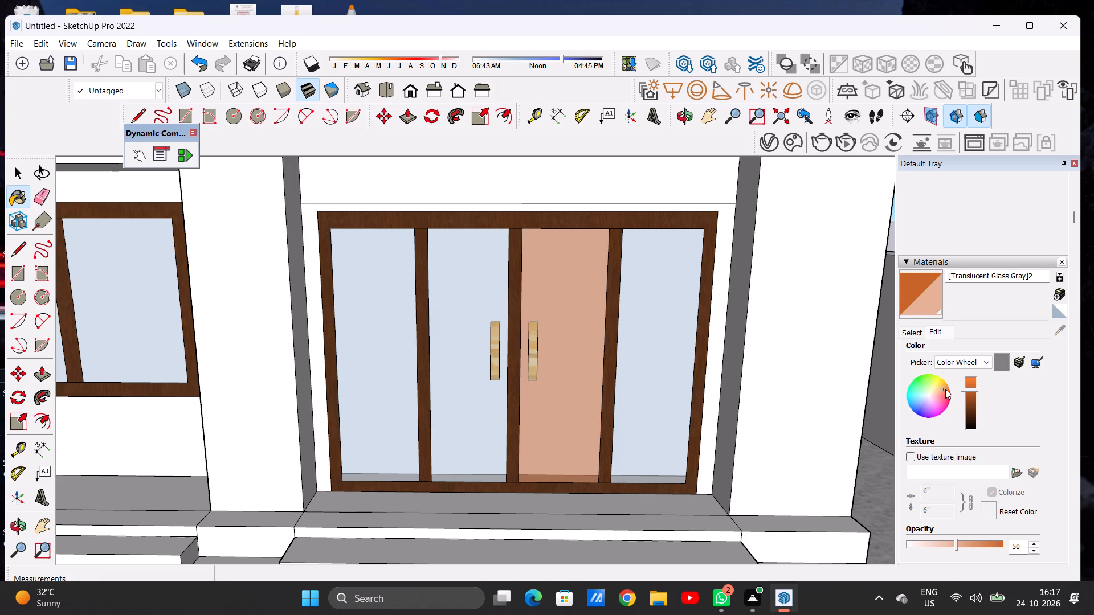
left_click(969, 382)
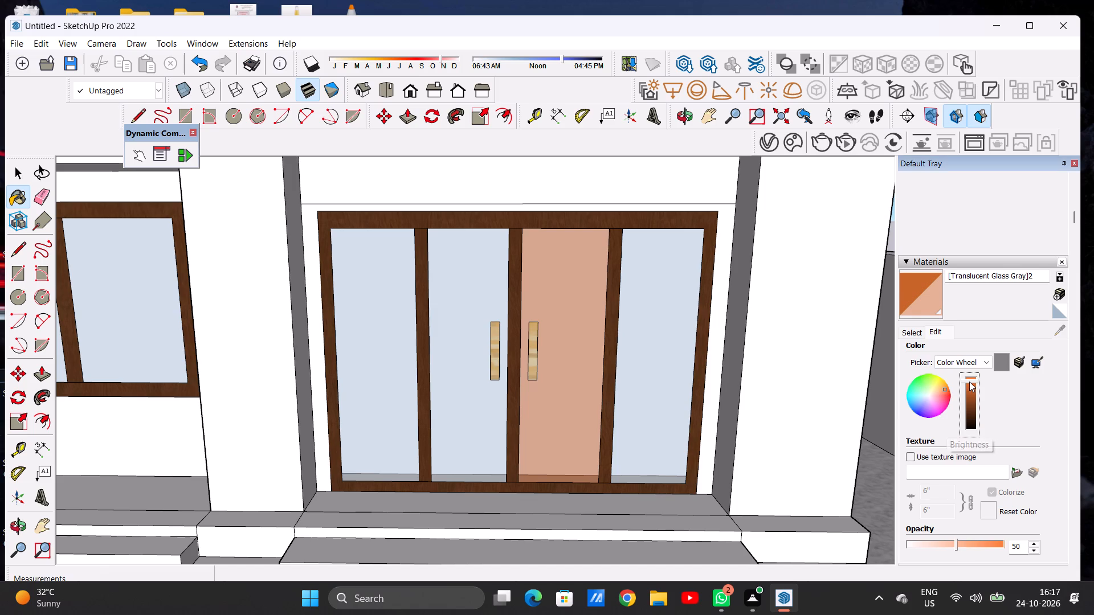
left_click(966, 378)
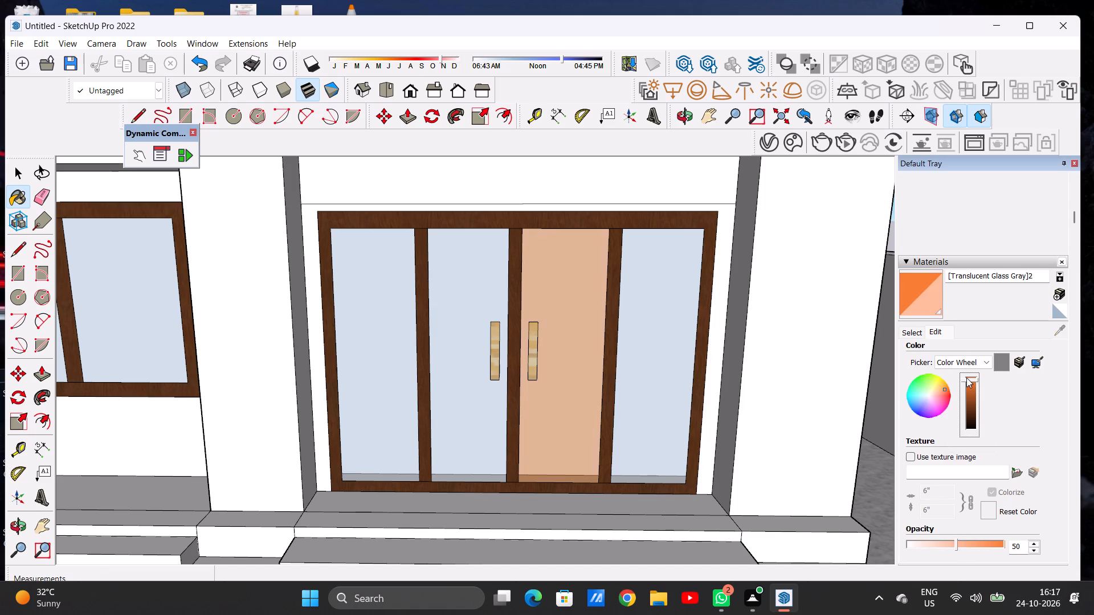
left_click(966, 378)
left_click(966, 378)
Paint the remaining three glass panels of the entrance door with the same orange glass.
left_click(662, 319)
left_click(470, 307)
left_click(395, 319)
Set the orange door glass material's opacity to 31.
scroll(476, 391, "down", 4)
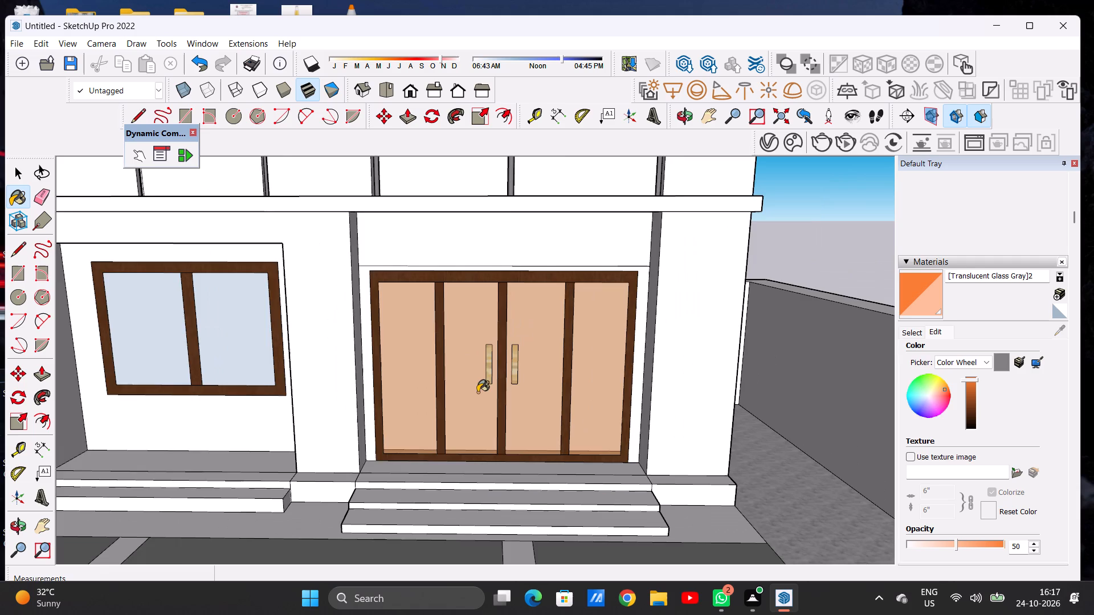
scroll(477, 392, "down", 12)
middle_click_drag(499, 388, 492, 343)
scroll(492, 343, "up", 1)
scroll(497, 380, "down", 1)
scroll(497, 380, "up", 6)
scroll(497, 396, "down", 1)
scroll(497, 396, "up", 8)
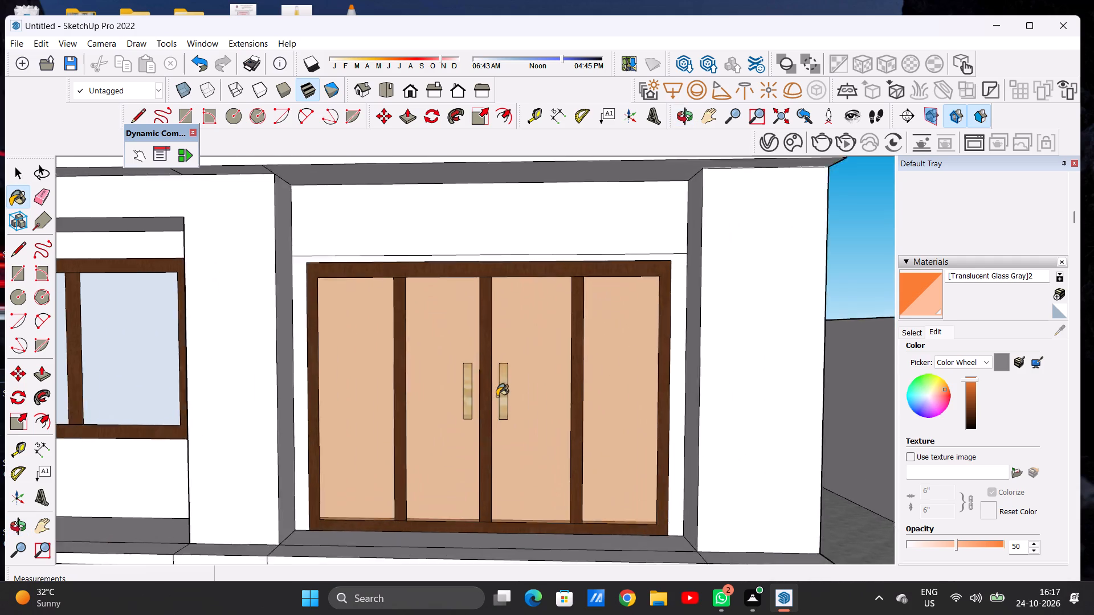
scroll(497, 396, "up", 8)
scroll(541, 368, "down", 2)
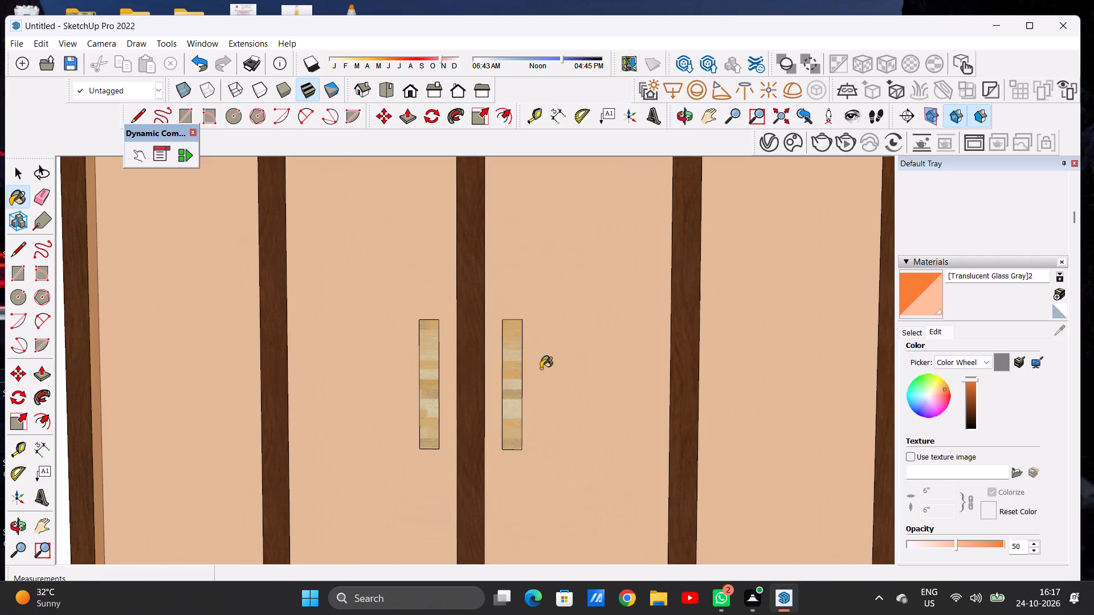
scroll(541, 368, "down", 14)
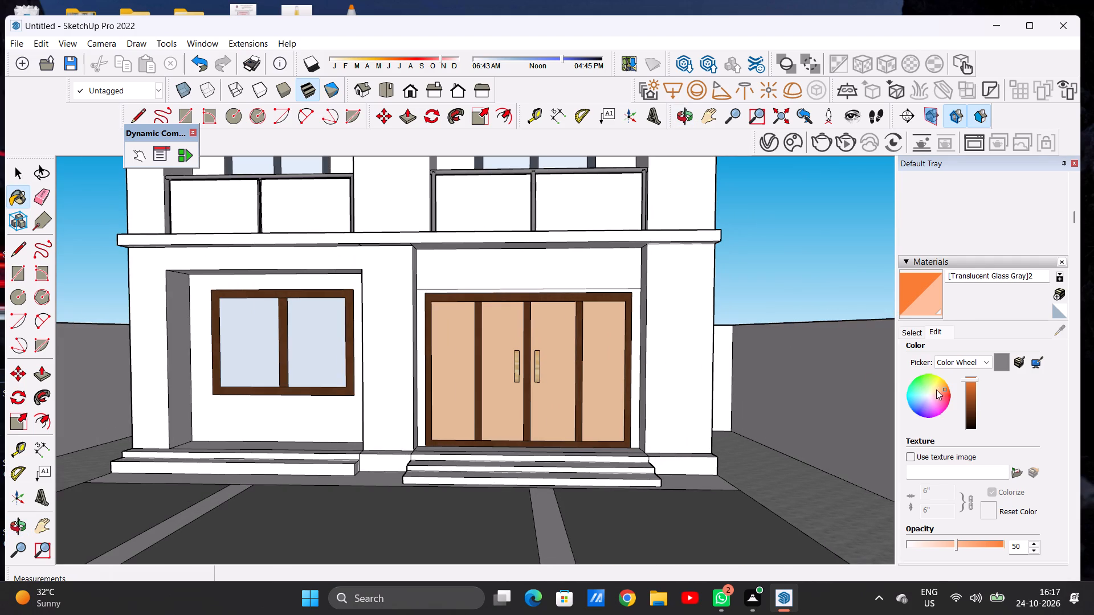
scroll(960, 402, "down", 1)
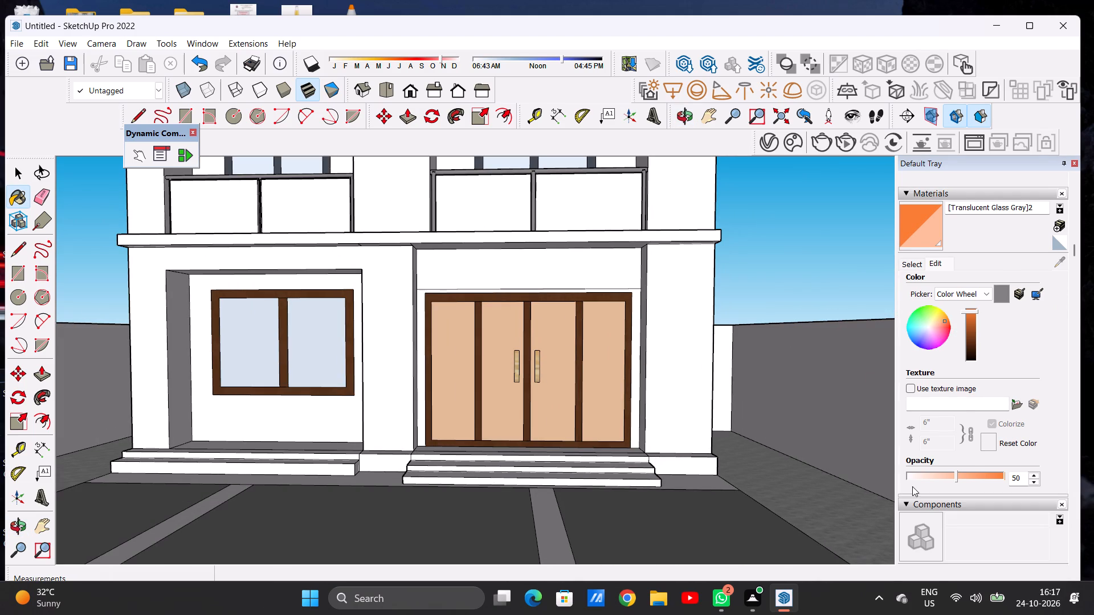
left_click(938, 473)
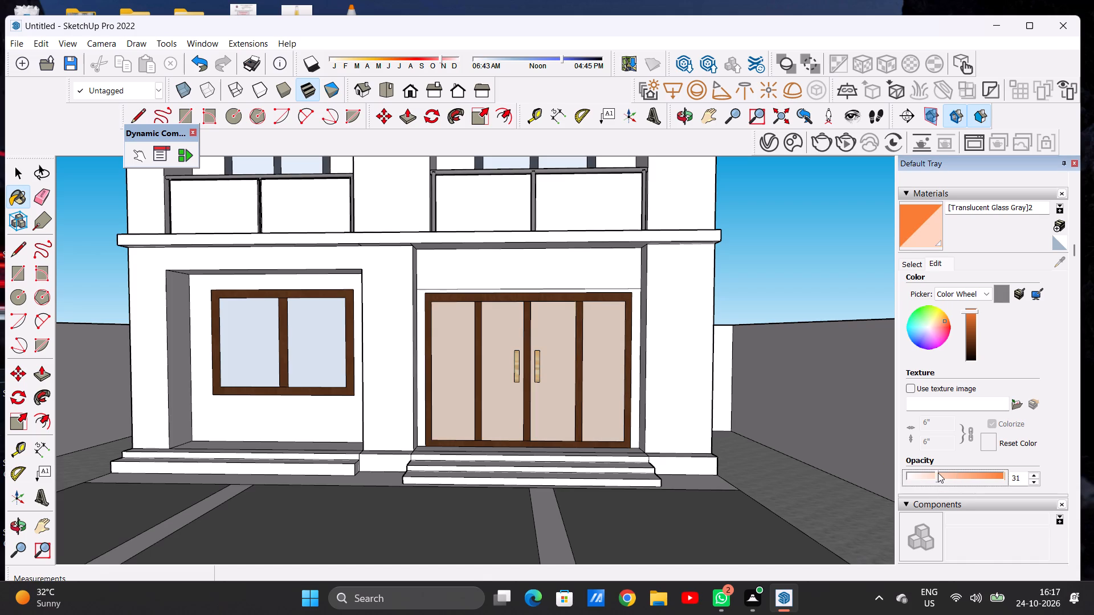
Examine the tinted entrance door glass and its handles, close up, from an angle and against the whole front facade.
scroll(494, 403, "up", 19)
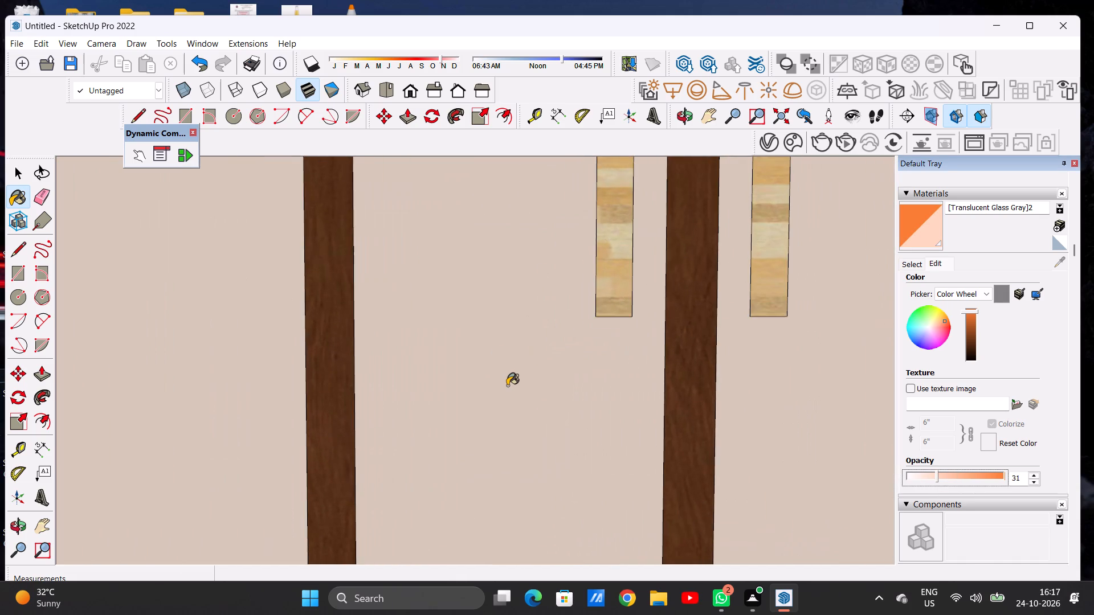
scroll(507, 386, "down", 8)
scroll(507, 386, "up", 1)
scroll(507, 386, "down", 6)
scroll(507, 386, "up", 1)
scroll(507, 386, "down", 4)
middle_click_drag(556, 386, 534, 527)
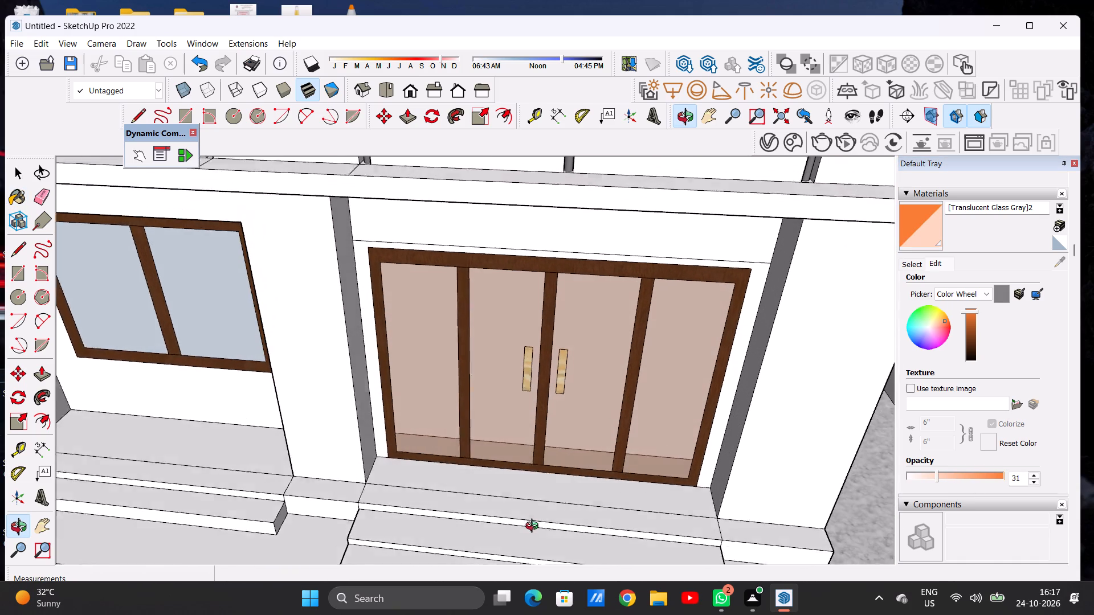
middle_click_drag(534, 527, 493, 475)
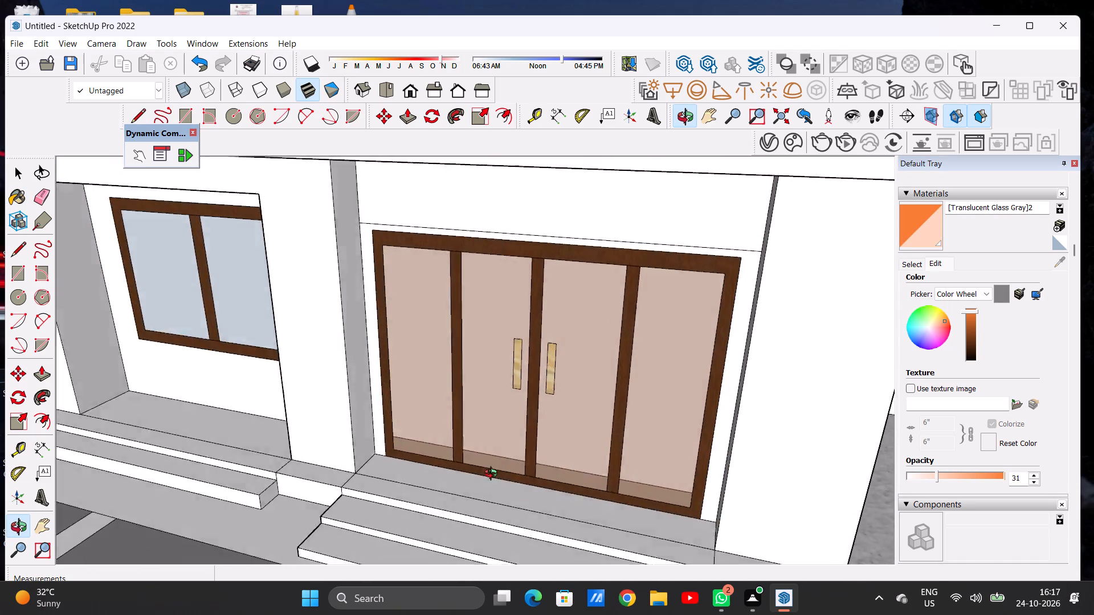
middle_click_drag(493, 475, 530, 468)
scroll(569, 413, "down", 2)
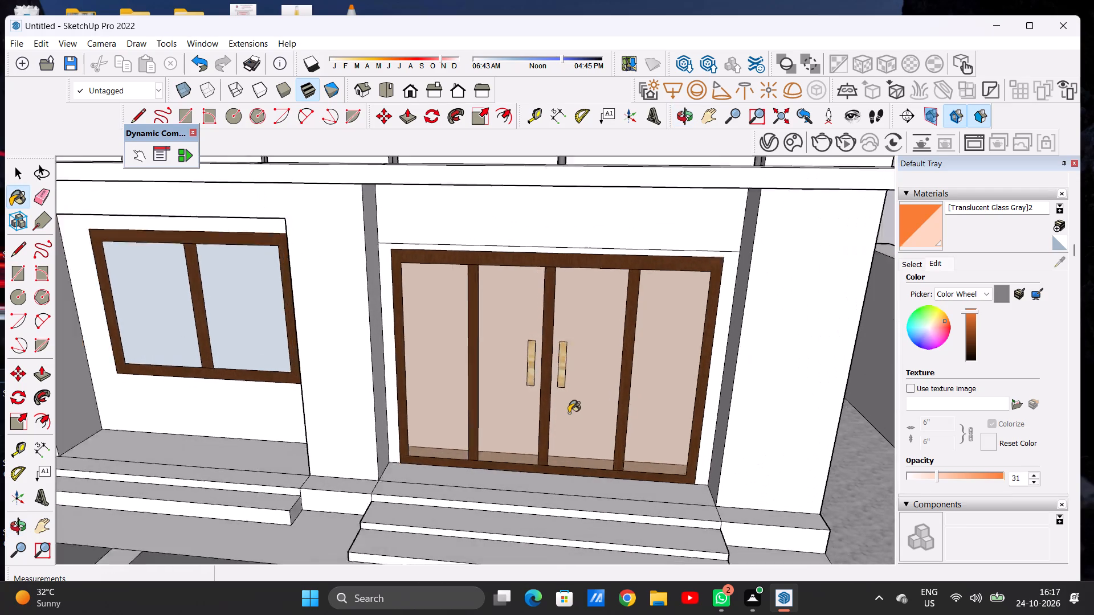
scroll(569, 413, "down", 9)
scroll(561, 387, "up", 6)
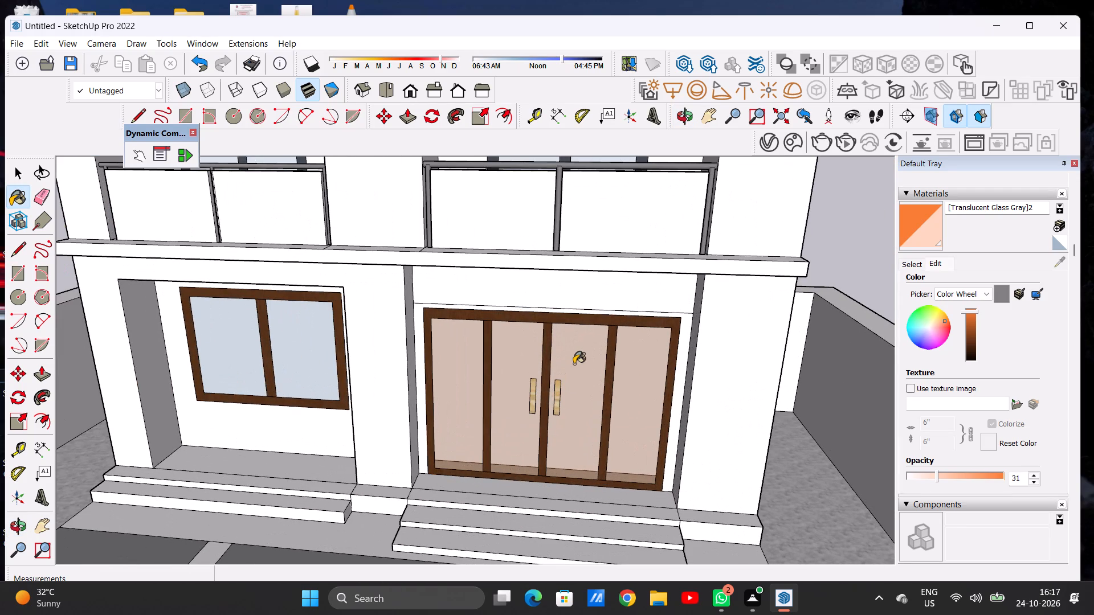
key("space")
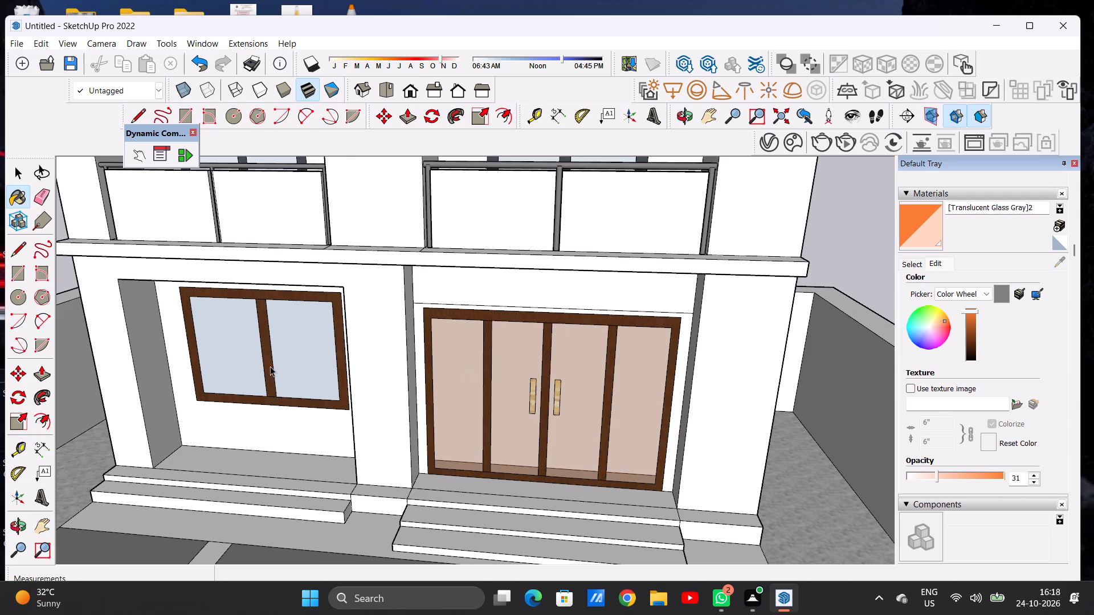
scroll(270, 363, "down", 5)
scroll(270, 363, "up", 1)
scroll(270, 363, "down", 19)
scroll(533, 252, "up", 8)
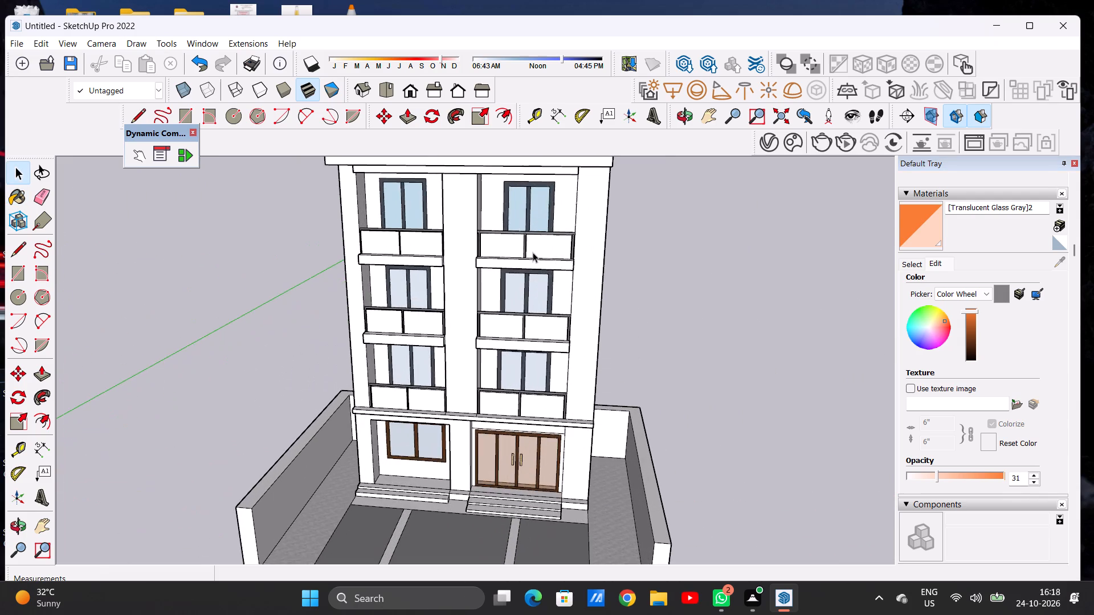
scroll(570, 321, "down", 5)
middle_click_drag(503, 360, 512, 296)
scroll(546, 424, "up", 12)
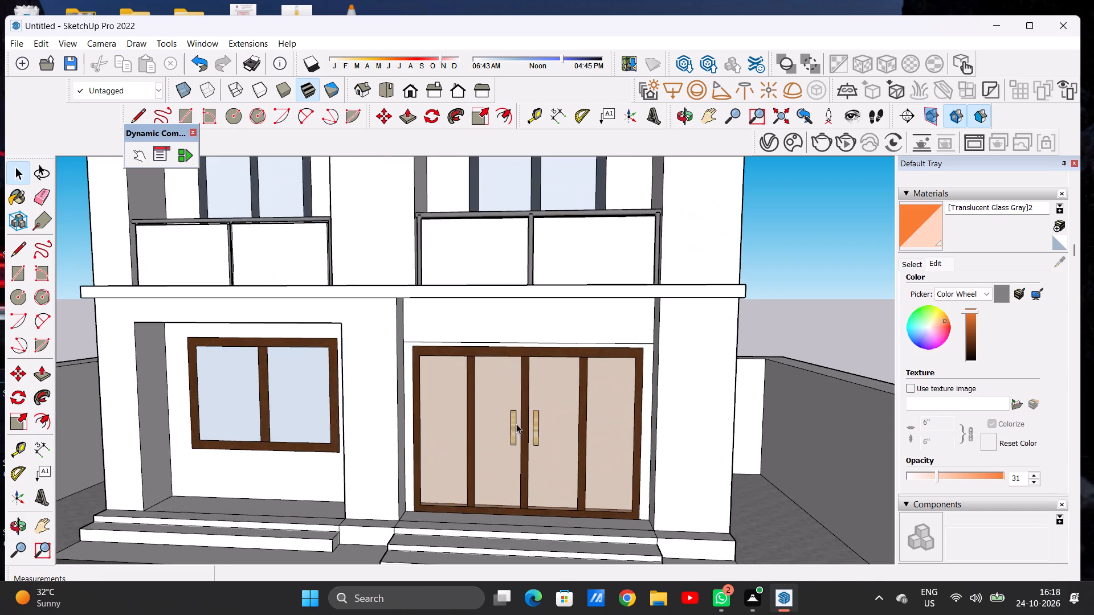
scroll(516, 424, "up", 1)
scroll(648, 417, "down", 10)
scroll(574, 466, "down", 3)
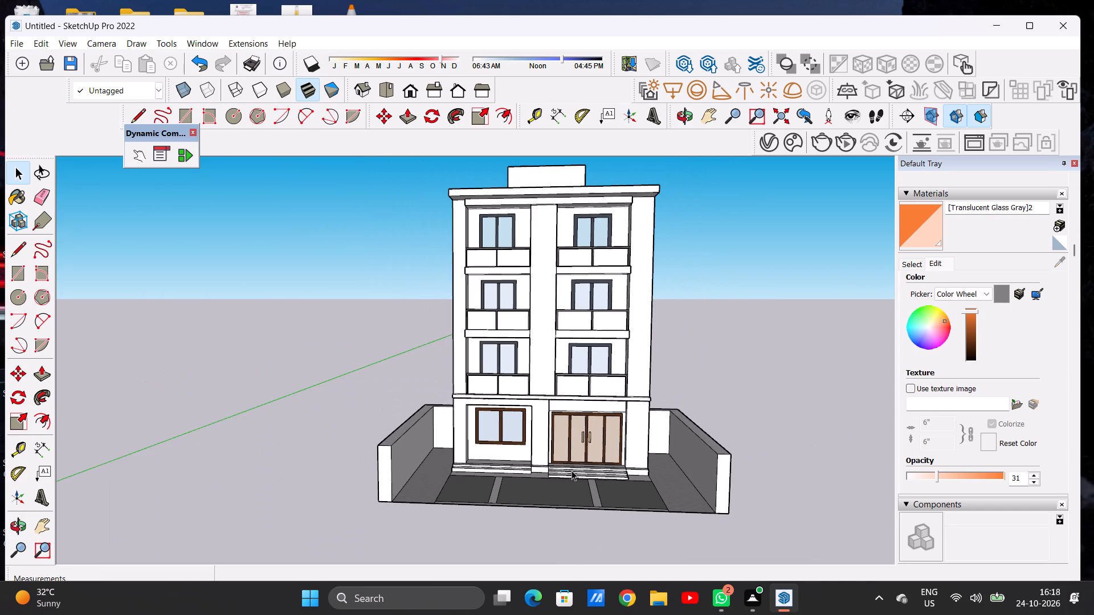
Paint the outer face of the left glass panel on the top-floor left balcony with Translucent Glass Safety from Glass and Mirrors.
scroll(502, 231, "up", 7)
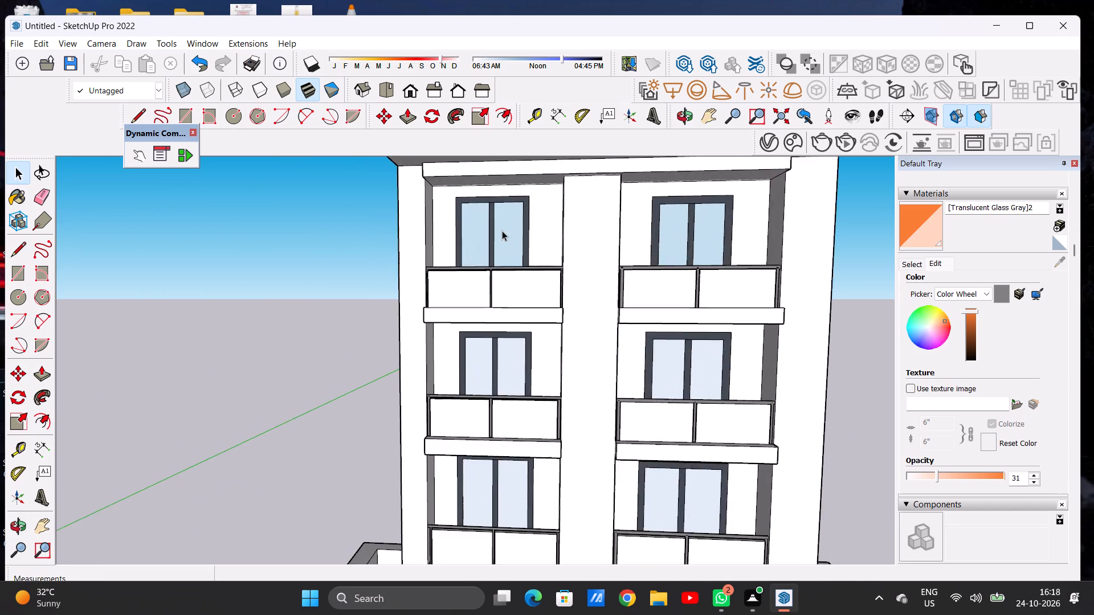
scroll(495, 274, "up", 5)
middle_click_drag(500, 272, 459, 362)
scroll(467, 310, "up", 8)
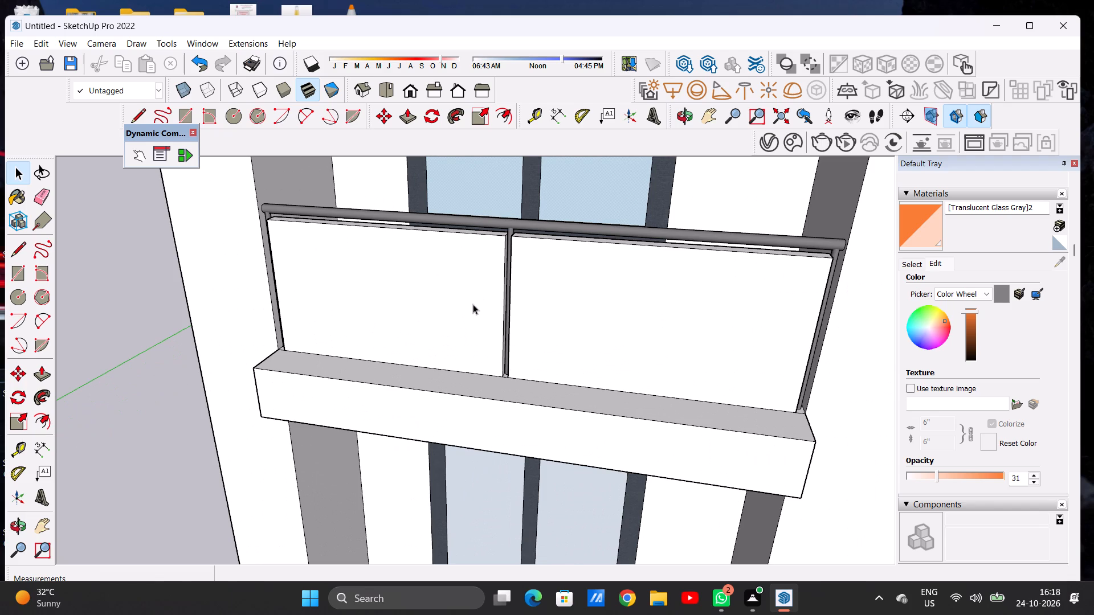
scroll(473, 304, "down", 3)
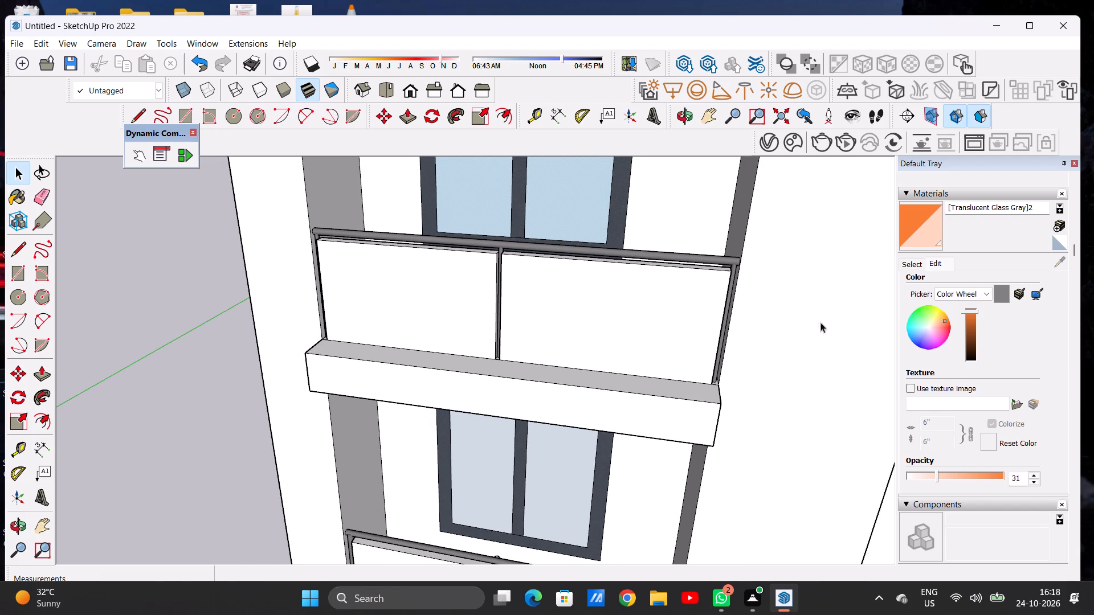
left_click(912, 265)
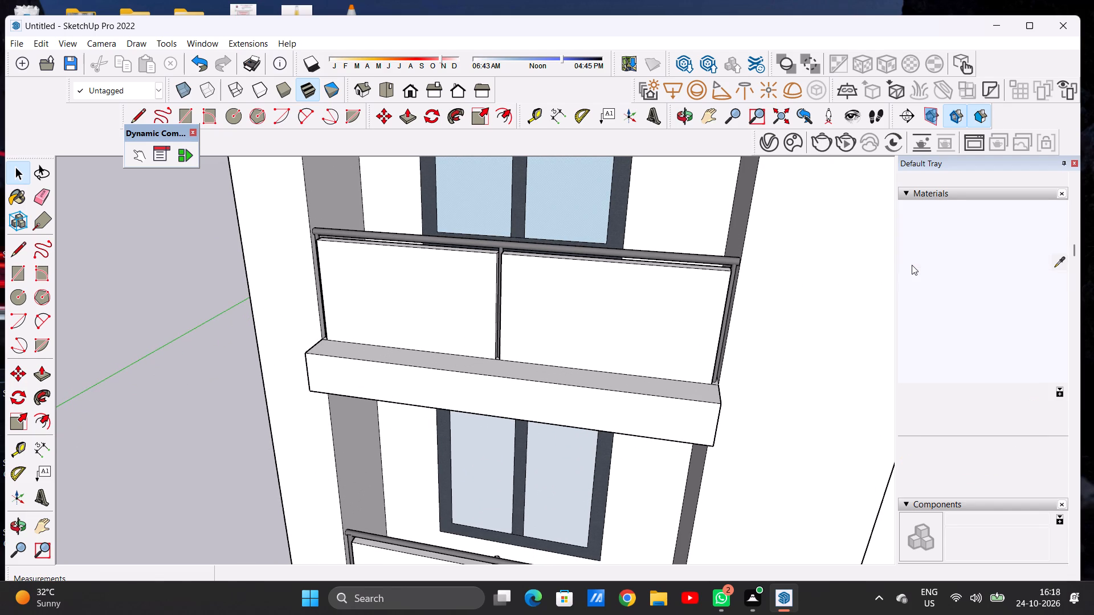
scroll(938, 324, "down", 1)
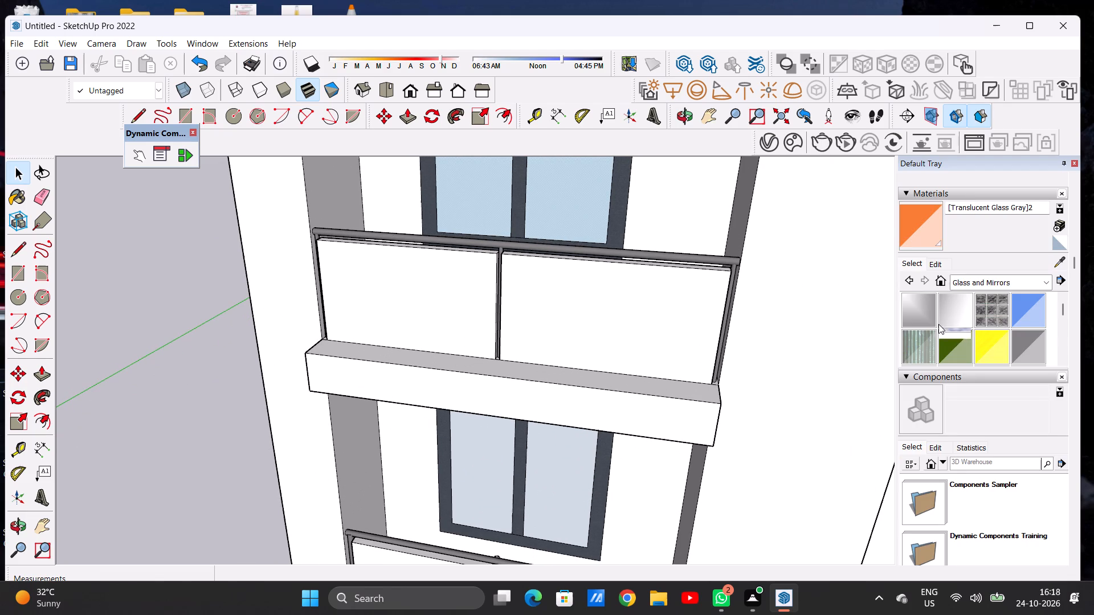
scroll(938, 324, "down", 1)
left_click(916, 310)
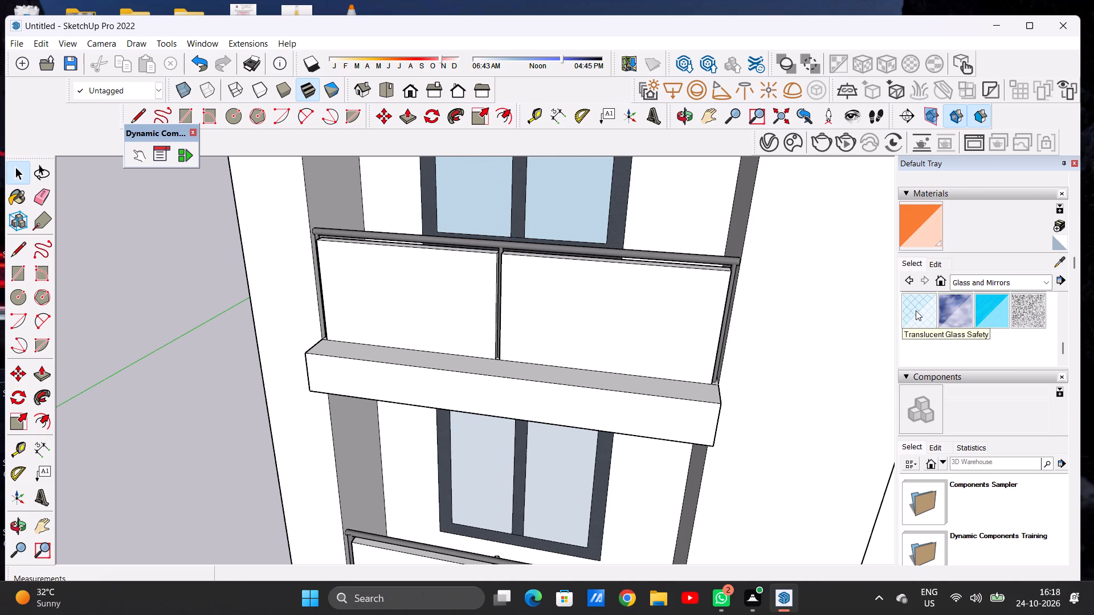
left_click(443, 300)
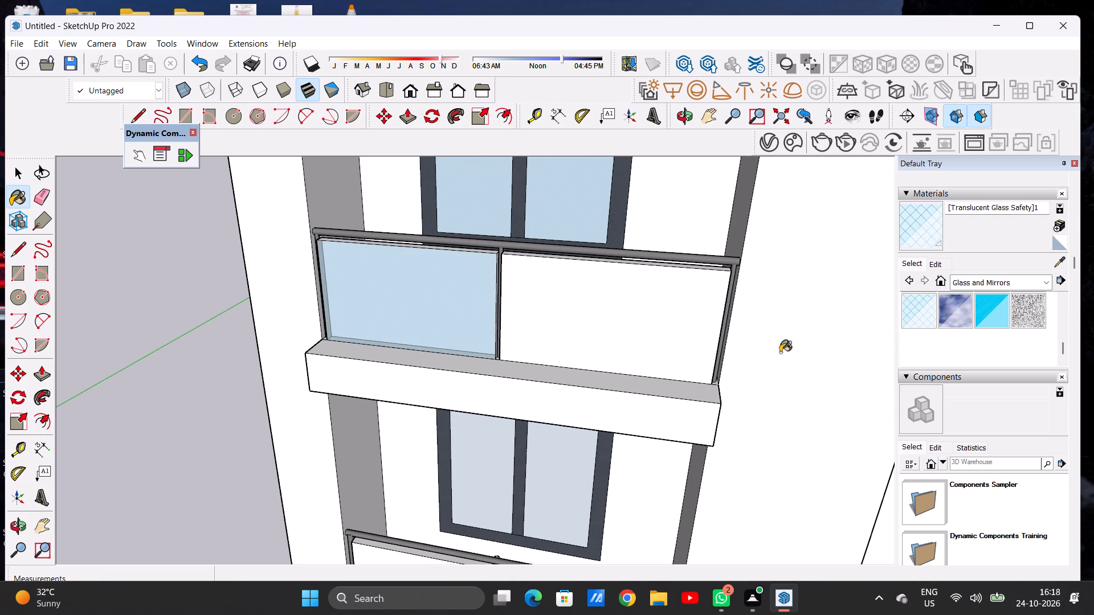
Recolour the newly applied balcony glass material to a very pale, near-neutral pinkish tint.
left_click(931, 261)
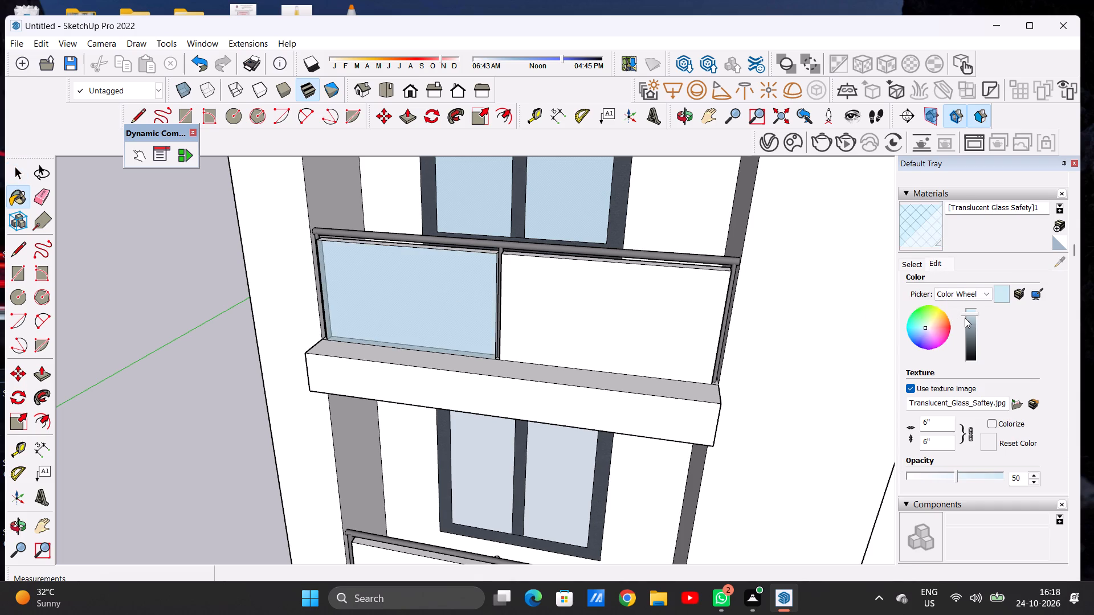
left_click(930, 323)
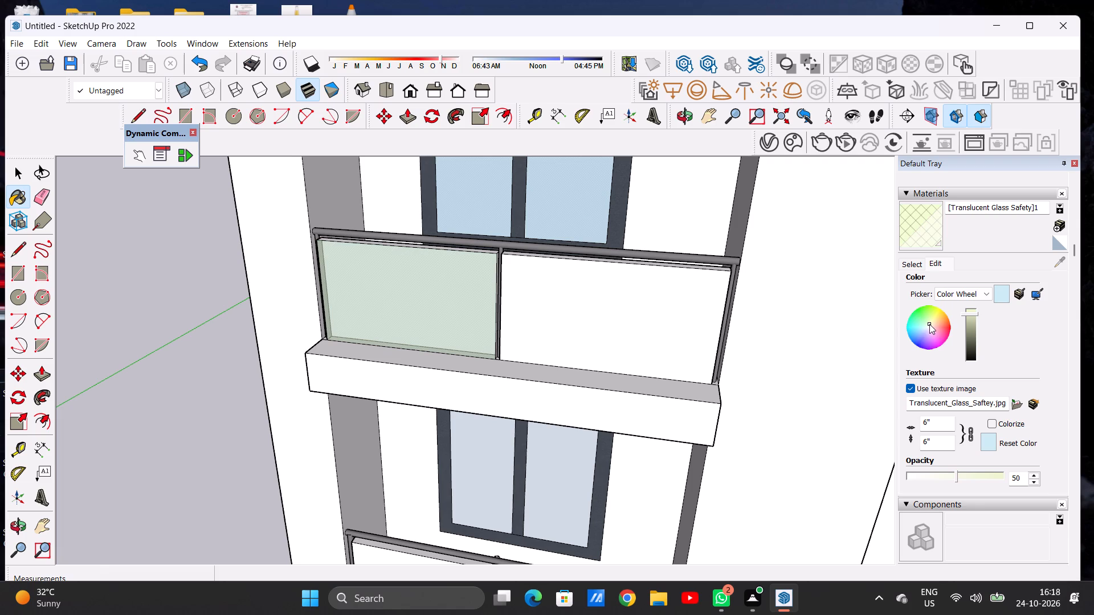
left_click(929, 324)
left_click(929, 328)
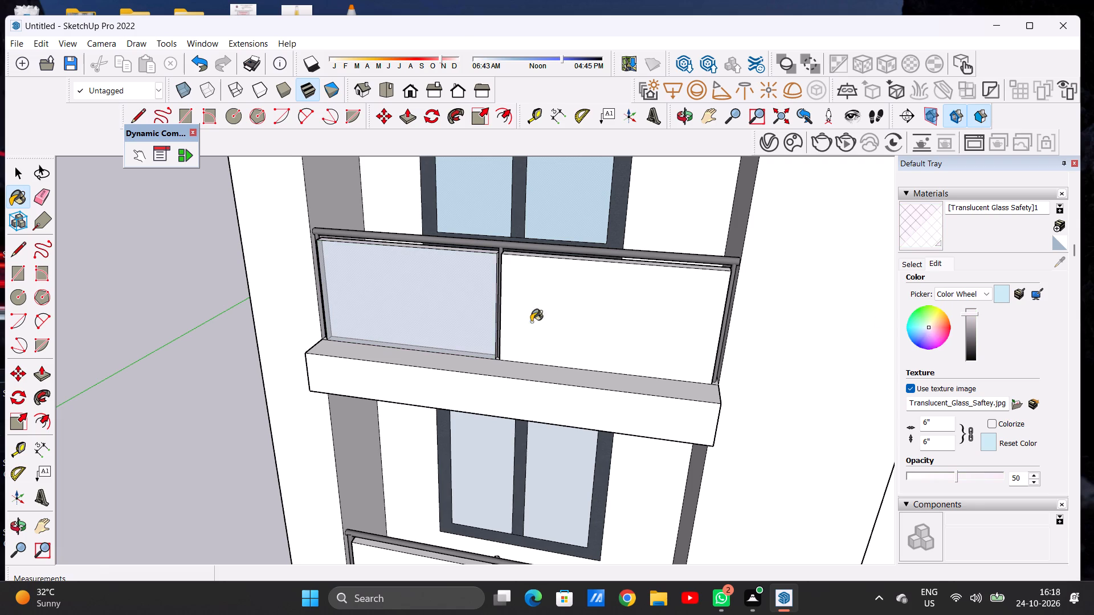
Paint the outer face of the same balcony's right panel with the recoloured safety glass.
scroll(500, 297, "down", 5)
scroll(473, 282, "up", 14)
left_click(655, 325)
scroll(407, 343, "down", 8)
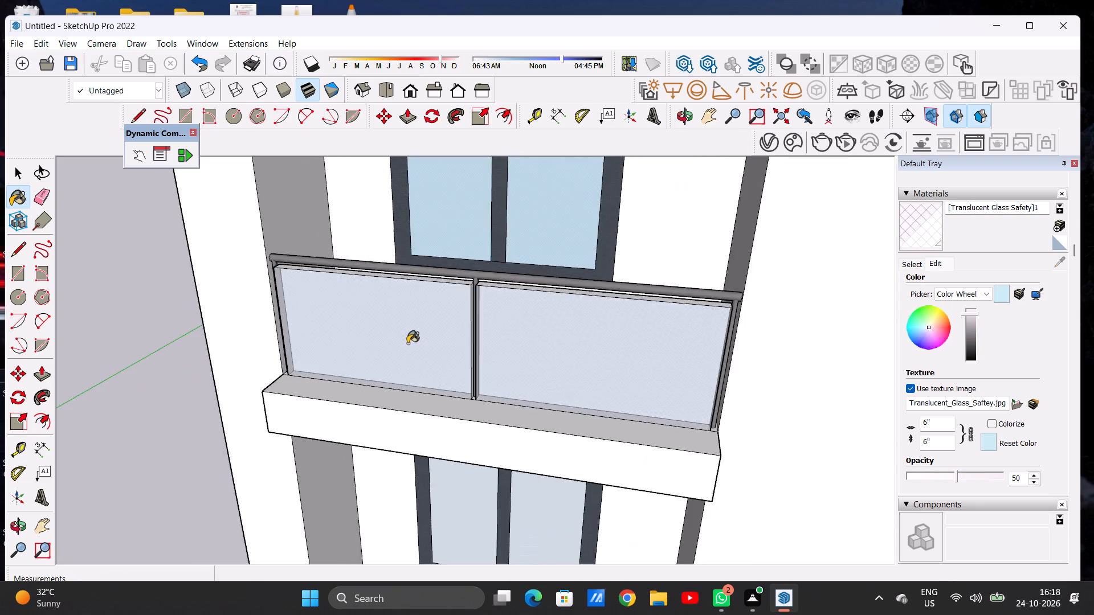
Paint the inner face of the left panel on the top-floor left balcony with the same safety glass.
scroll(407, 343, "down", 9)
middle_click_drag(481, 300, 292, 348)
scroll(448, 296, "up", 16)
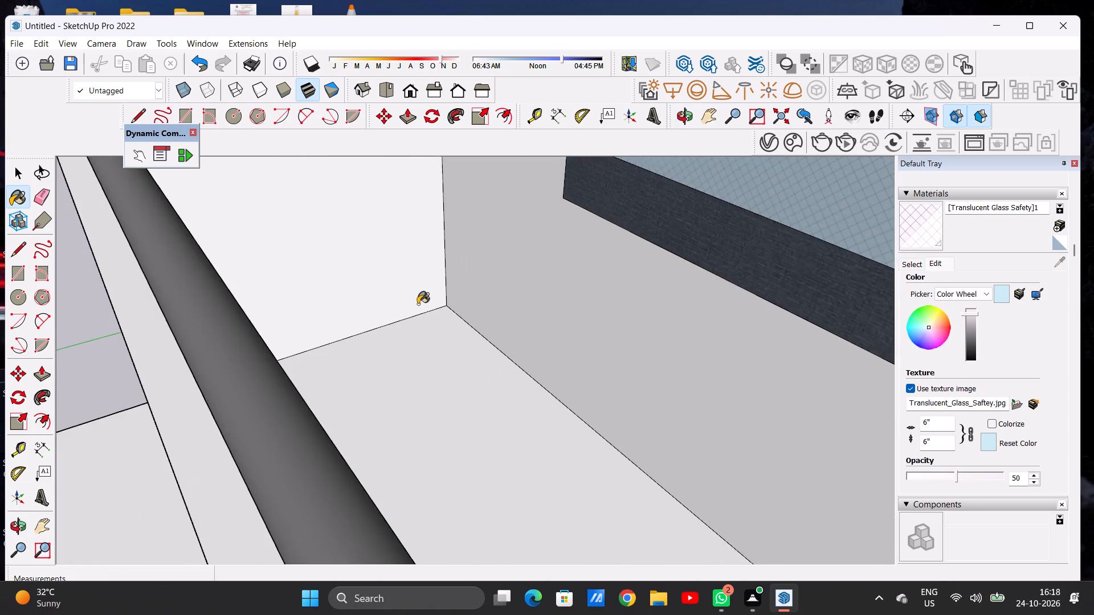
middle_click_drag(409, 316, 334, 314)
left_click(124, 372)
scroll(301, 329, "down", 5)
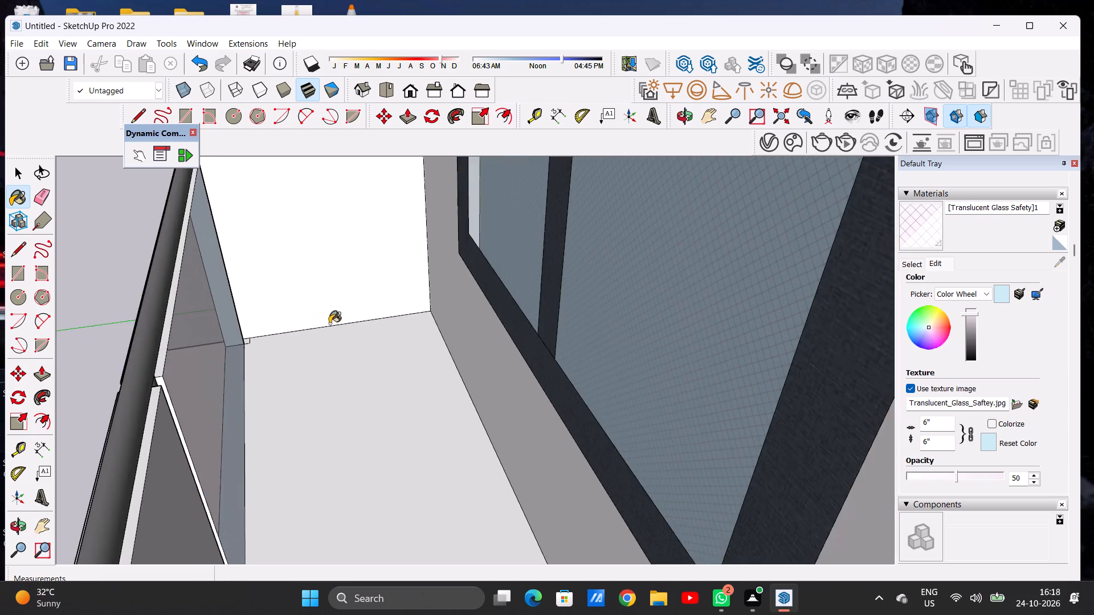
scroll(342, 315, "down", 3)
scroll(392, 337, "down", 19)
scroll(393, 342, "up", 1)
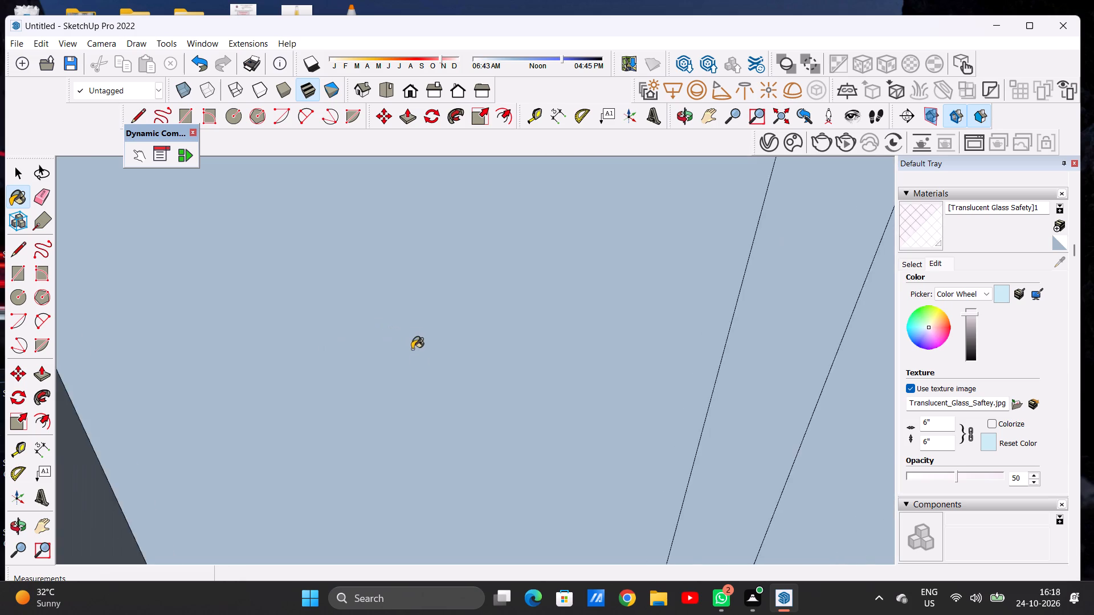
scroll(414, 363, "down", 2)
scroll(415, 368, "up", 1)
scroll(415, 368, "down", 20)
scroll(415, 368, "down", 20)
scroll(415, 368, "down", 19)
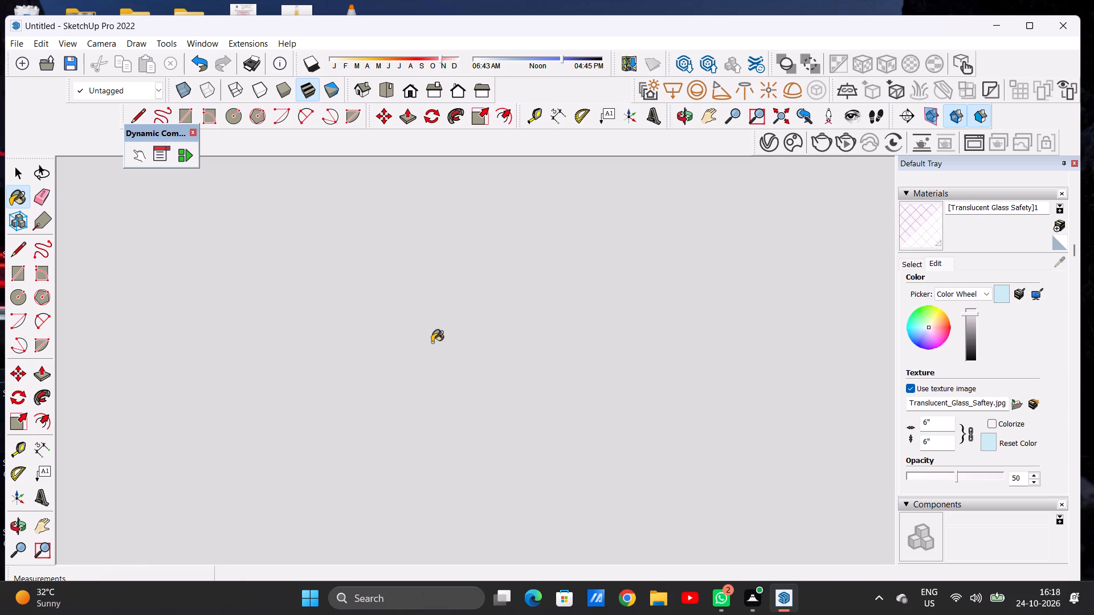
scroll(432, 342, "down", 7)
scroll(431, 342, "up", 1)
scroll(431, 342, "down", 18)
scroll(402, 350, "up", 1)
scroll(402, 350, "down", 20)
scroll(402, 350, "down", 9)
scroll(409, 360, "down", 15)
Return to the standard front view and paint the inner face of the top-floor left balcony's right panel with the safety glass.
left_click(405, 95)
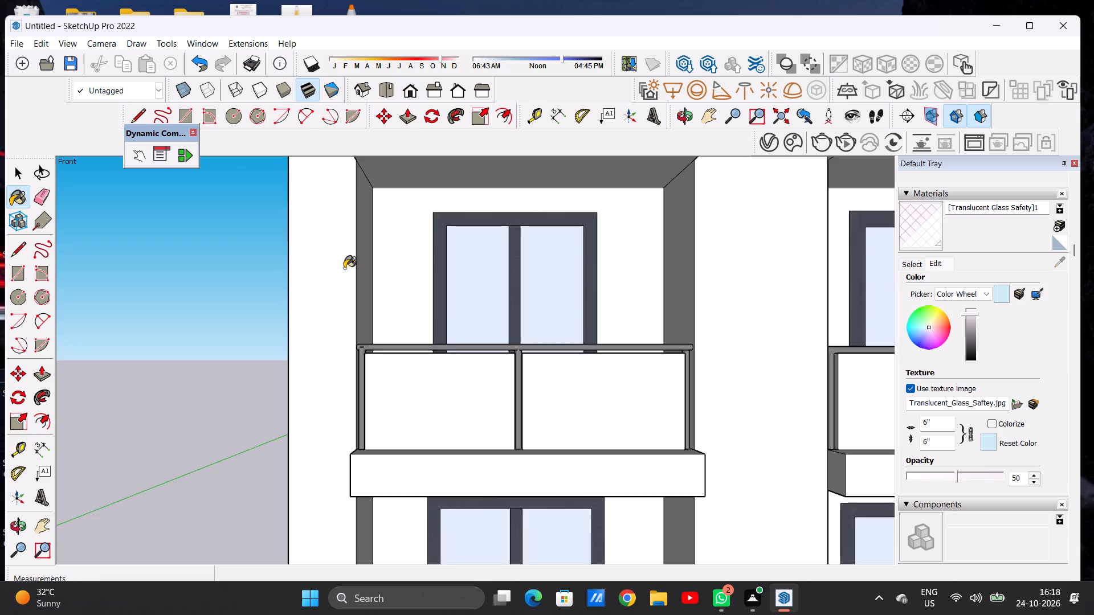
scroll(335, 300, "down", 12)
middle_click_drag(399, 212, 384, 302)
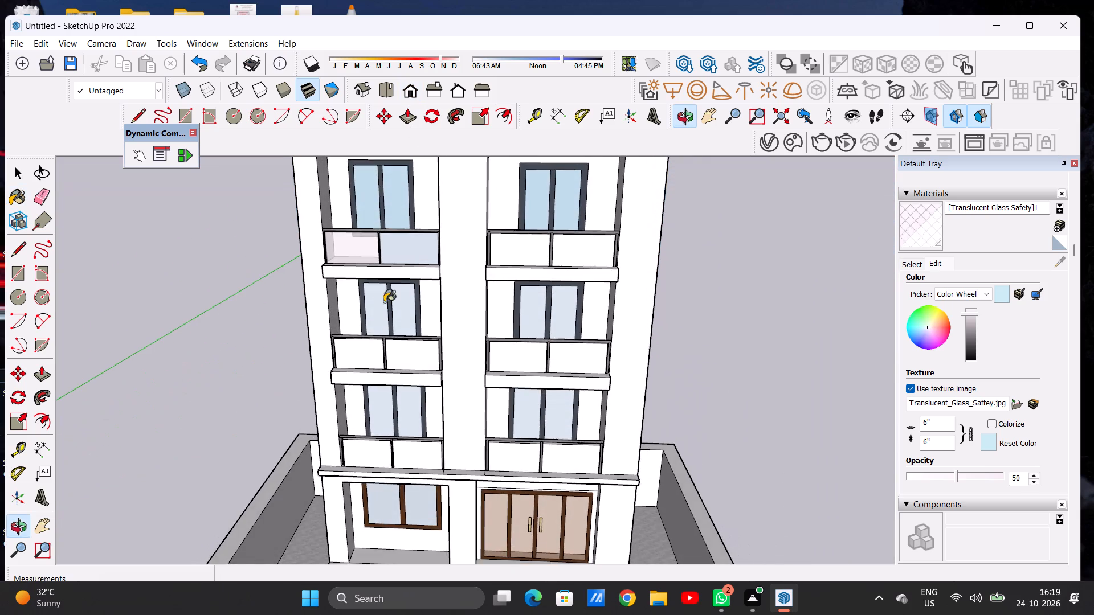
scroll(367, 215, "up", 13)
middle_click_drag(352, 232, 630, 348)
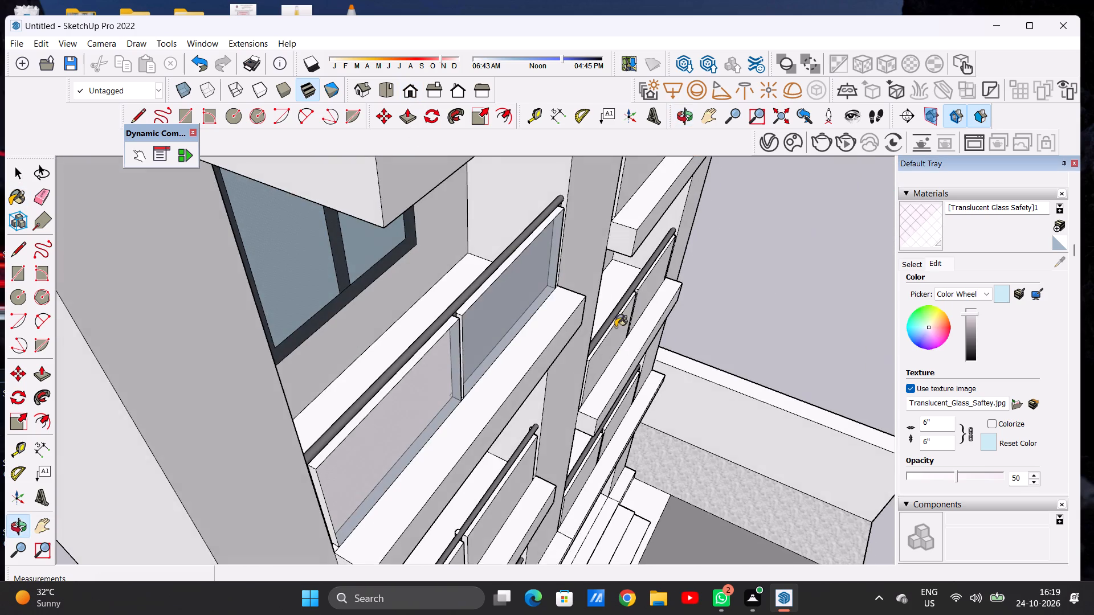
scroll(483, 302, "up", 16)
middle_click_drag(520, 292, 568, 292)
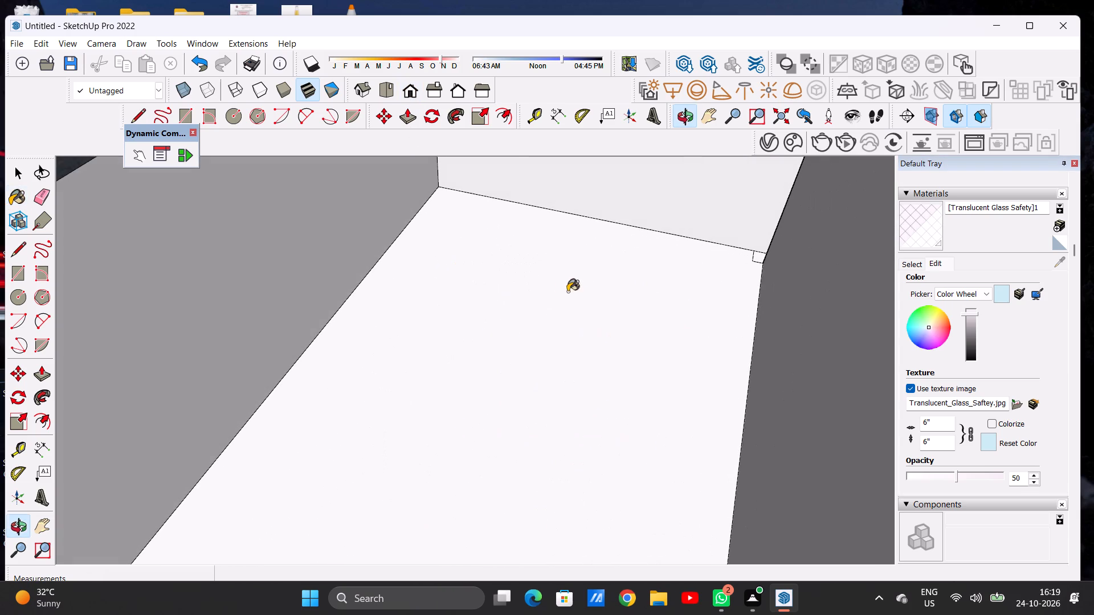
left_click(813, 318)
middle_click_drag(689, 322, 419, 259)
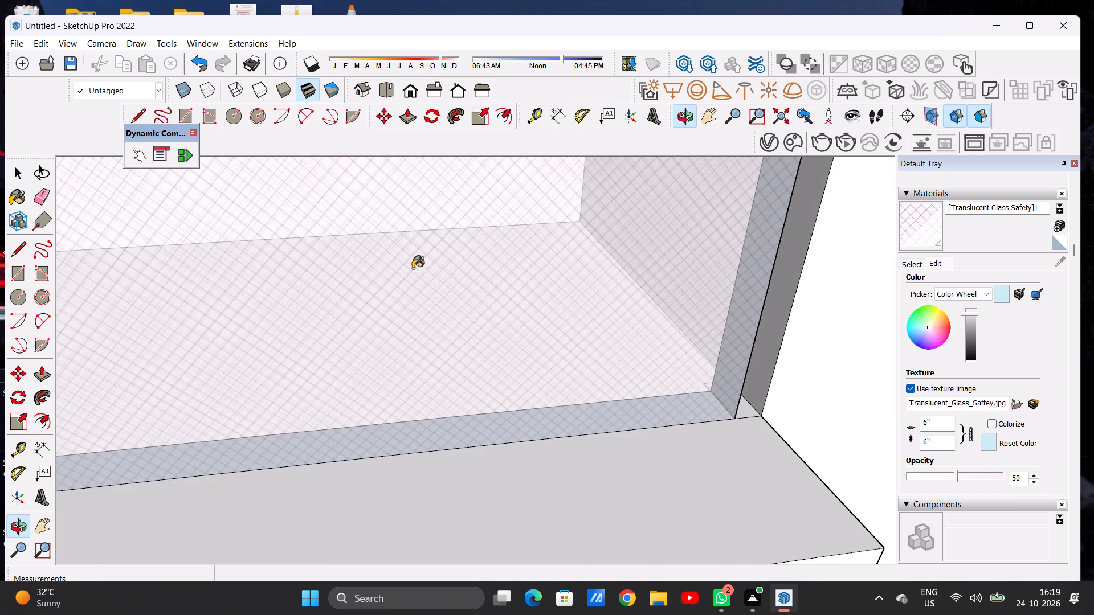
Paint the outer faces of both glass panels on the top-floor right balcony with the tinted safety glass.
scroll(463, 291, "down", 15)
scroll(459, 323, "up", 1)
scroll(460, 323, "down", 19)
middle_click_drag(402, 328, 376, 291)
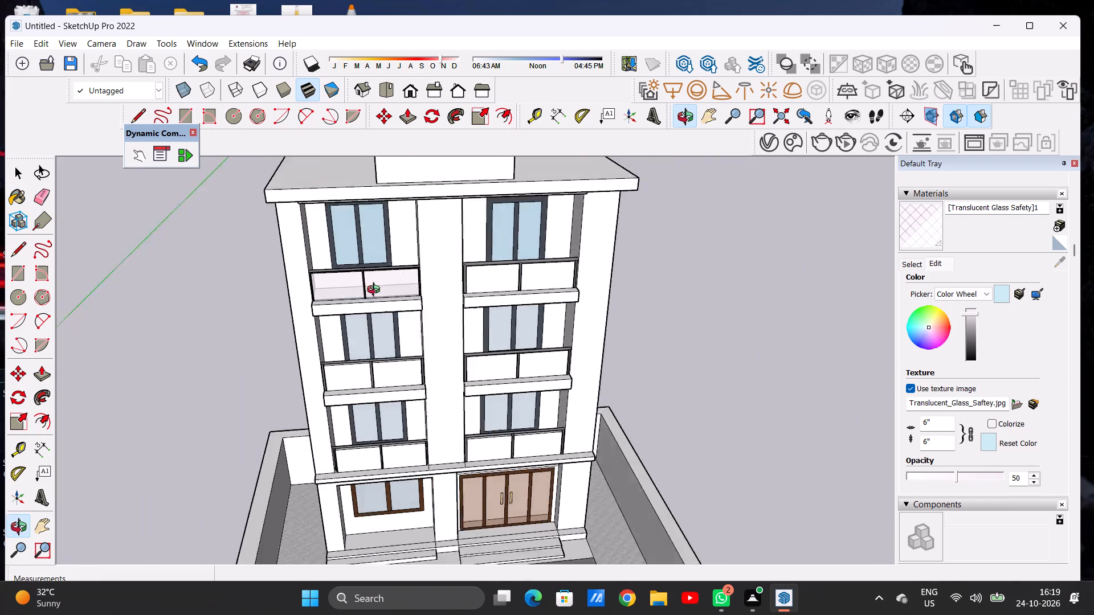
middle_click_drag(376, 291, 358, 258)
scroll(365, 260, "up", 14)
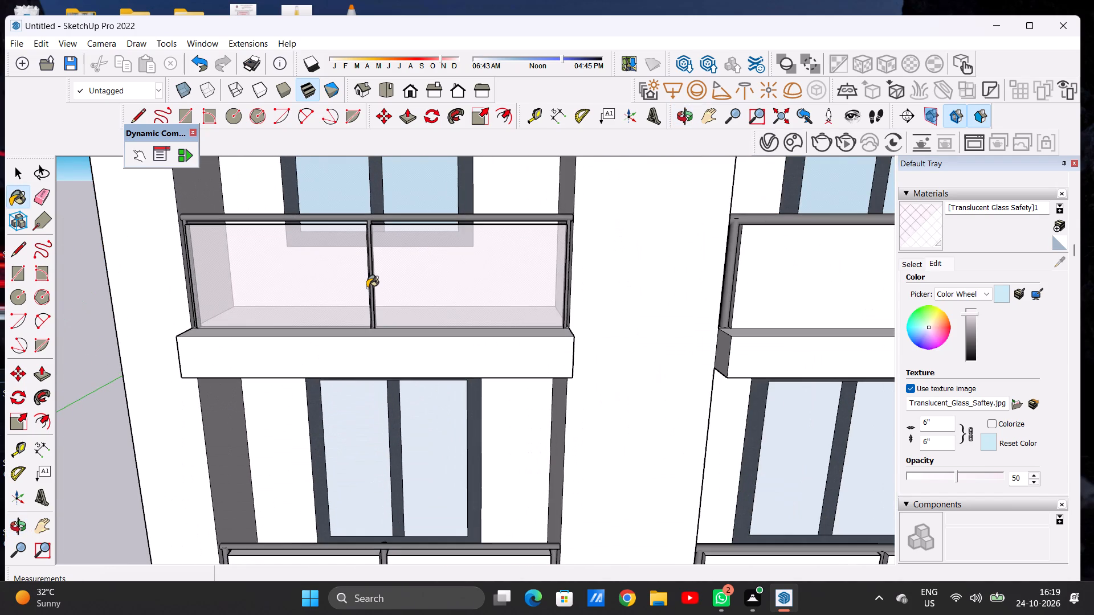
scroll(351, 279, "down", 6)
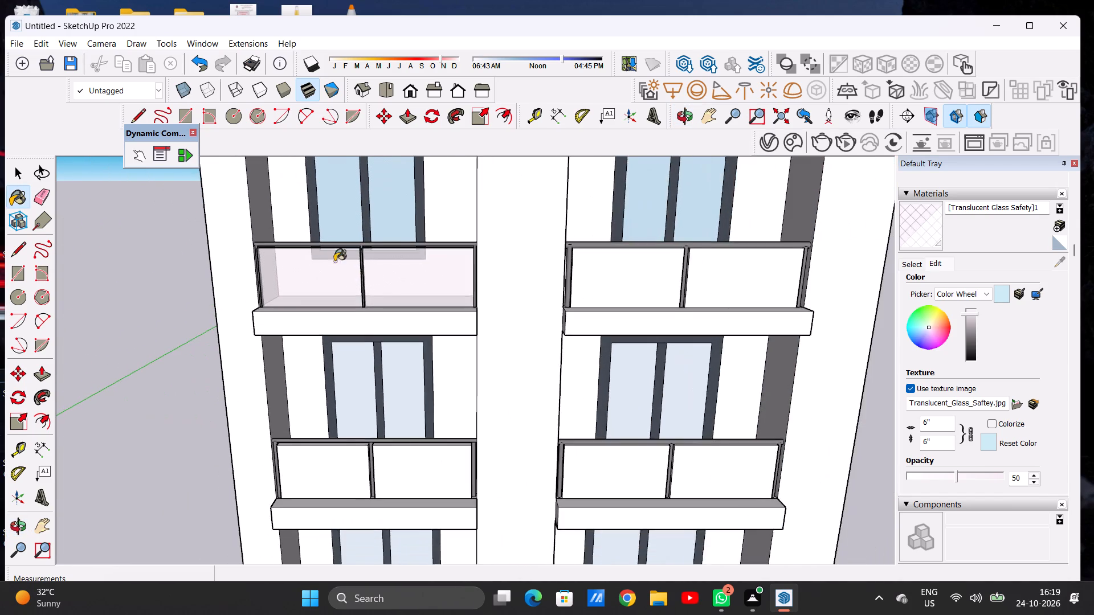
scroll(334, 261, "down", 5)
scroll(590, 258, "up", 5)
middle_click_drag(593, 269, 427, 346)
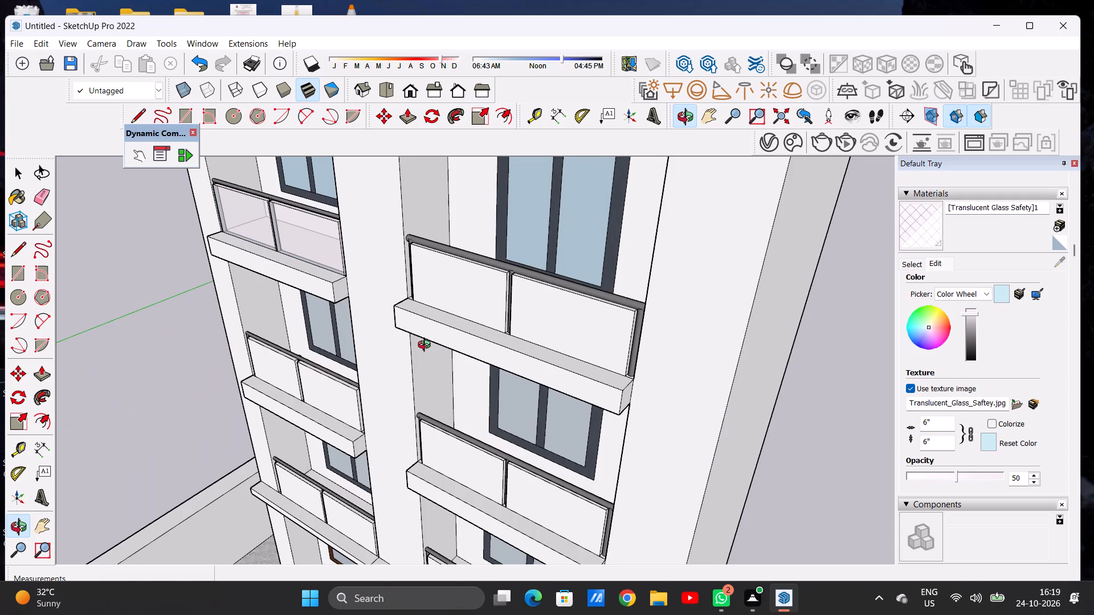
middle_click_drag(427, 346, 424, 346)
scroll(534, 325, "up", 12)
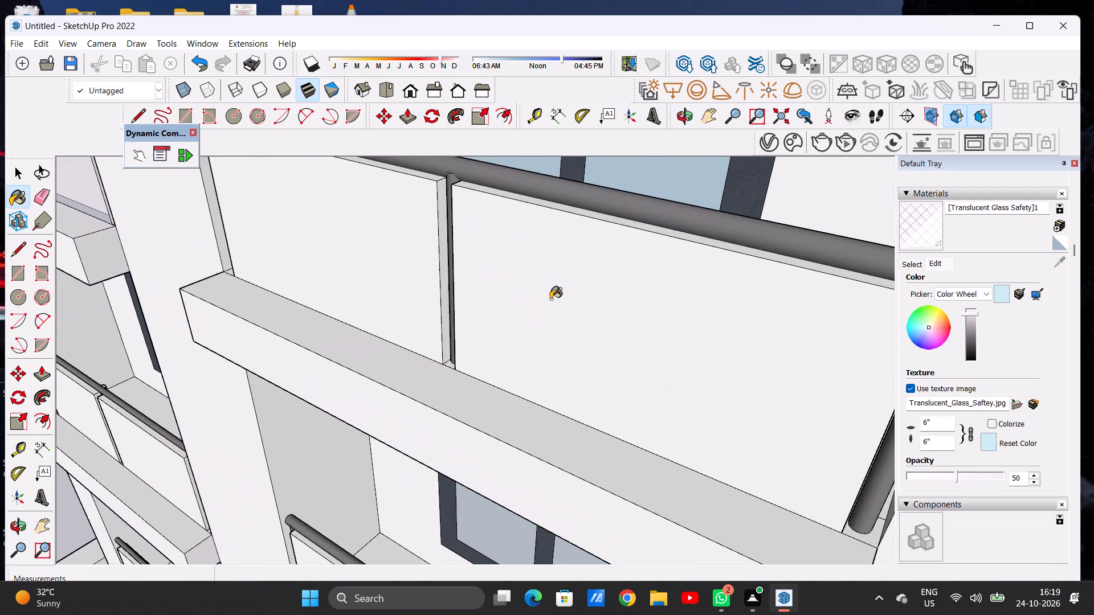
left_click(550, 298)
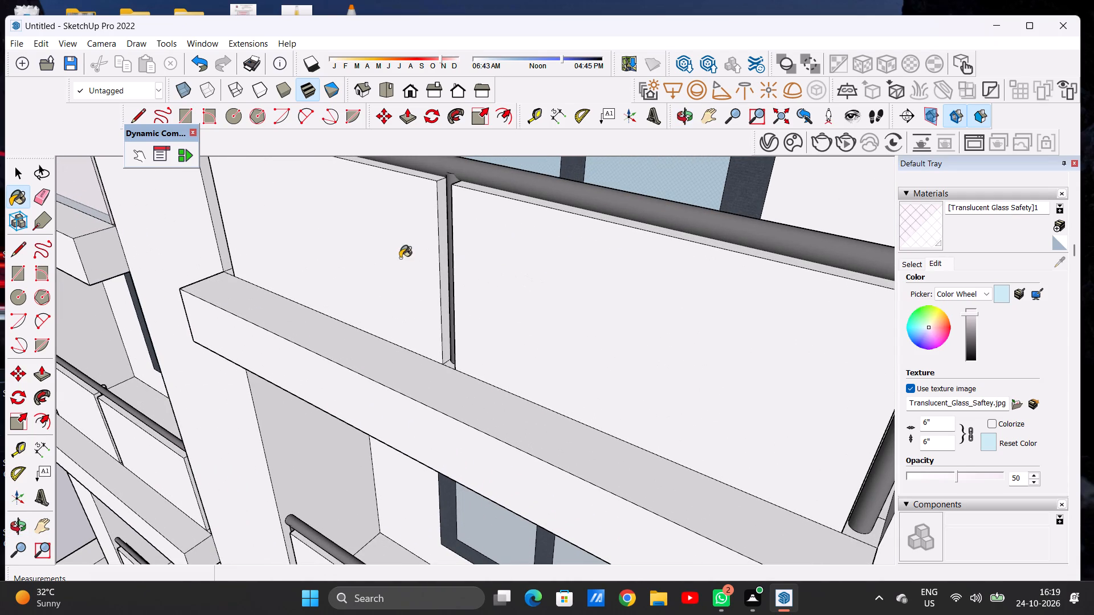
left_click(400, 258)
Paint the inner faces of both glass panels on the top-floor right balcony with the same safety glass.
scroll(471, 326, "down", 13)
scroll(483, 272, "up", 8)
middle_click_drag(494, 307, 402, 326)
scroll(352, 318, "up", 7)
middle_click_drag(423, 344, 370, 323)
left_click(159, 463)
left_click(174, 359)
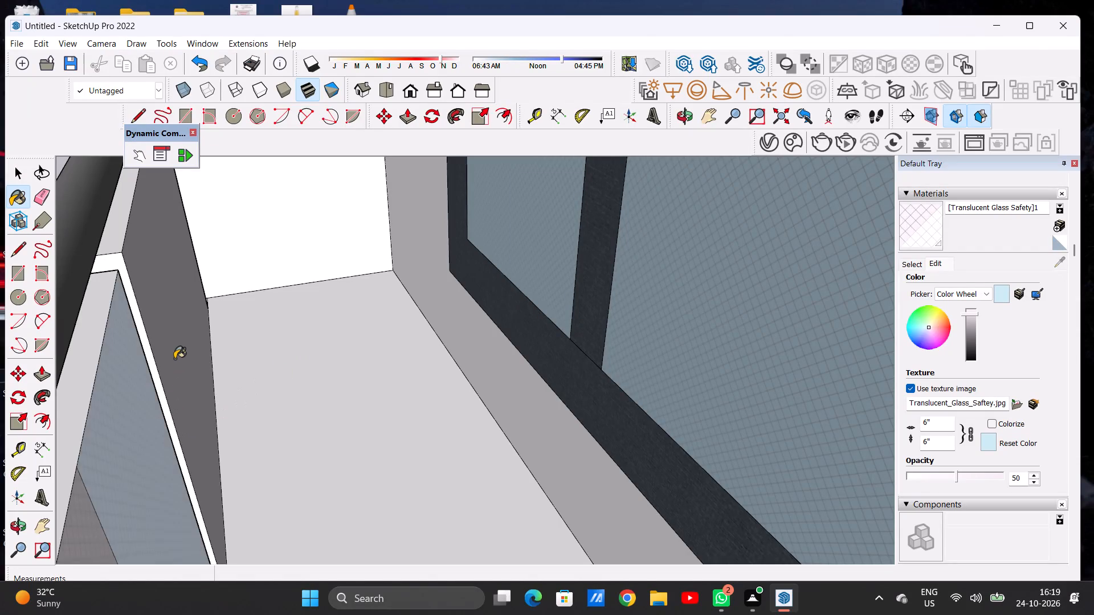
Paint the outer face of the left panel on the left balcony one floor below the top with the tinted safety glass.
scroll(203, 354, "down", 2)
middle_click_drag(76, 317, 368, 277)
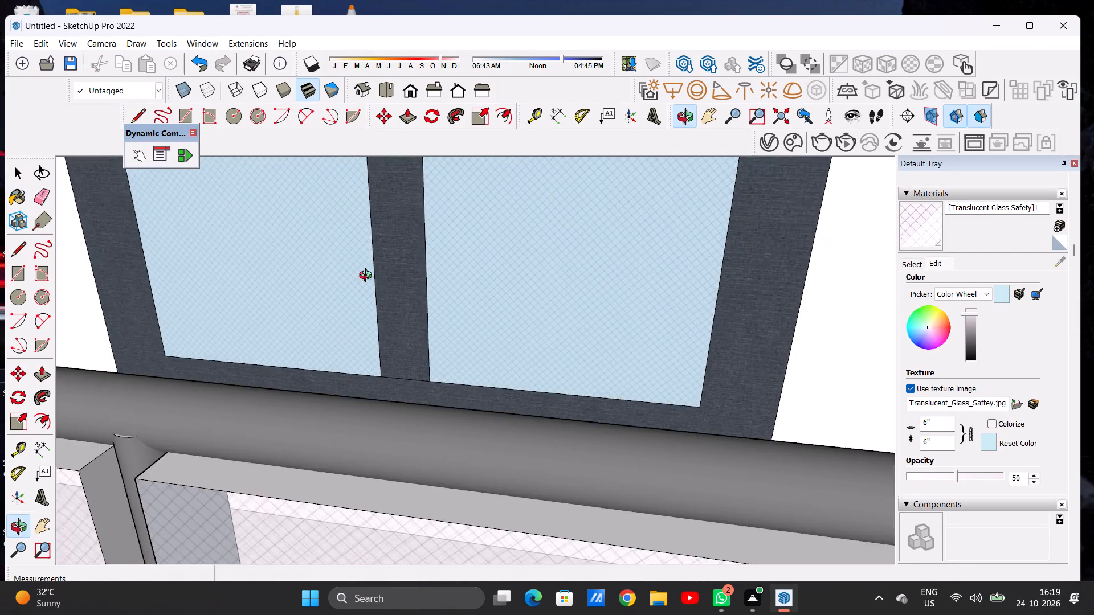
middle_click_drag(368, 277, 437, 263)
scroll(409, 345, "down", 8)
scroll(329, 355, "up", 1)
scroll(328, 356, "down", 20)
scroll(328, 356, "down", 4)
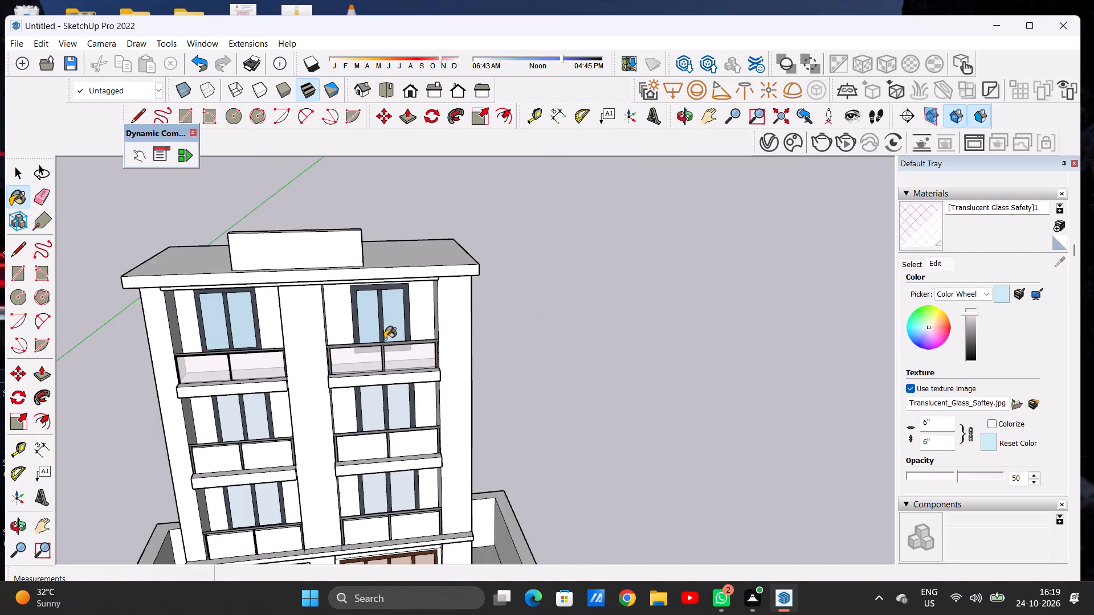
scroll(383, 335, "down", 8)
scroll(354, 376, "down", 1)
scroll(354, 379, "up", 6)
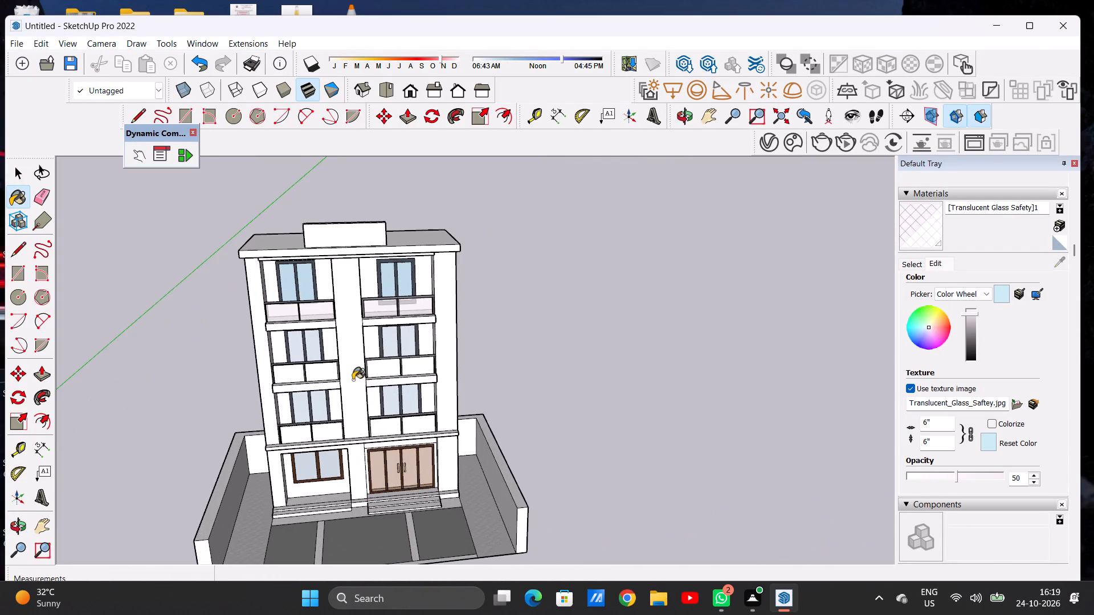
scroll(320, 384, "up", 8)
middle_click_drag(307, 364, 228, 314)
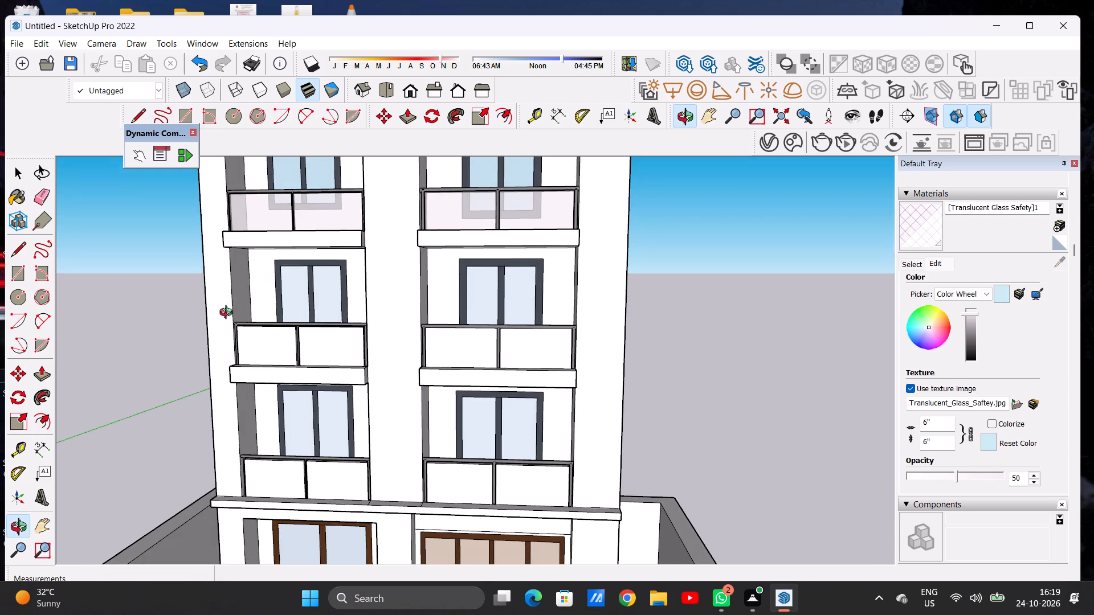
middle_click_drag(228, 314, 185, 356)
scroll(330, 308, "up", 4)
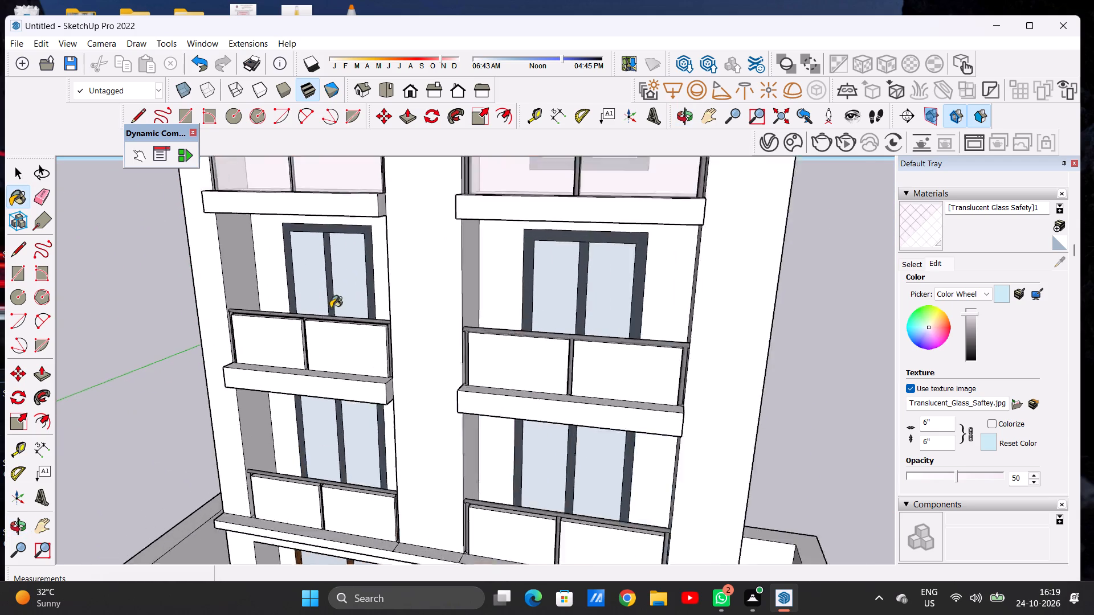
scroll(330, 308, "up", 3)
scroll(271, 343, "up", 6)
left_click(272, 328)
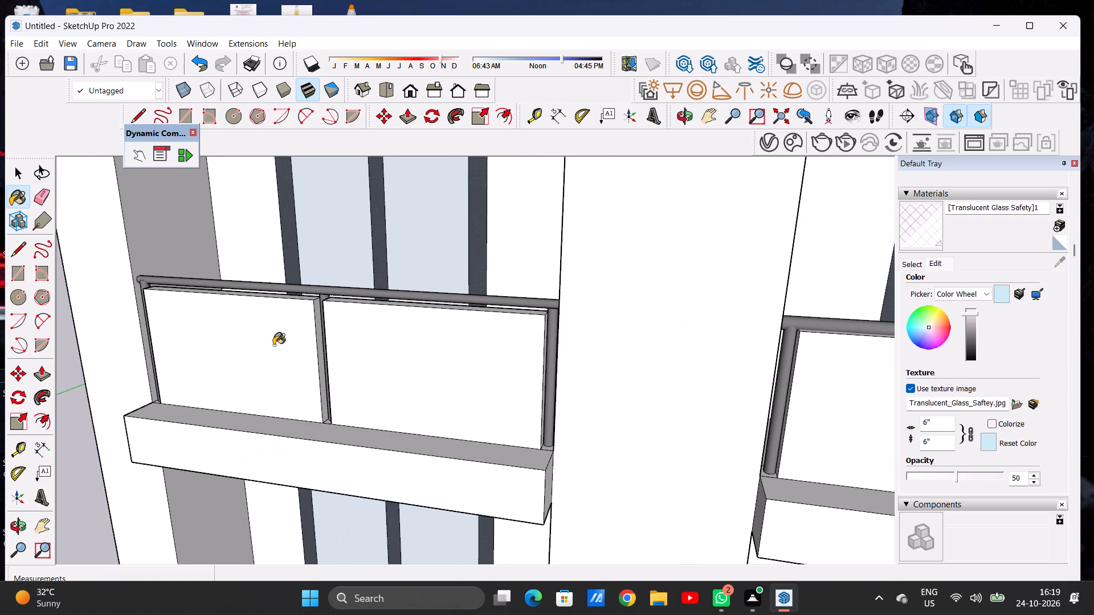
Paint the inner face of that same left panel with the tinted safety glass.
scroll(329, 280, "up", 4)
middle_click_drag(320, 292, 258, 391)
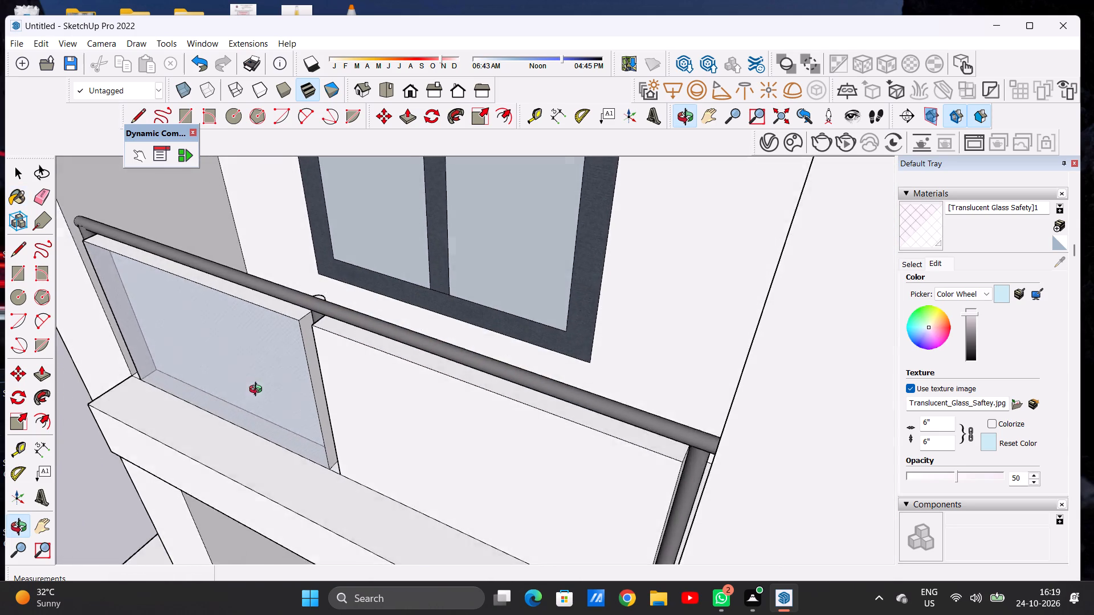
middle_click_drag(258, 391, 248, 405)
scroll(262, 244, "up", 5)
middle_click_drag(288, 280, 200, 284)
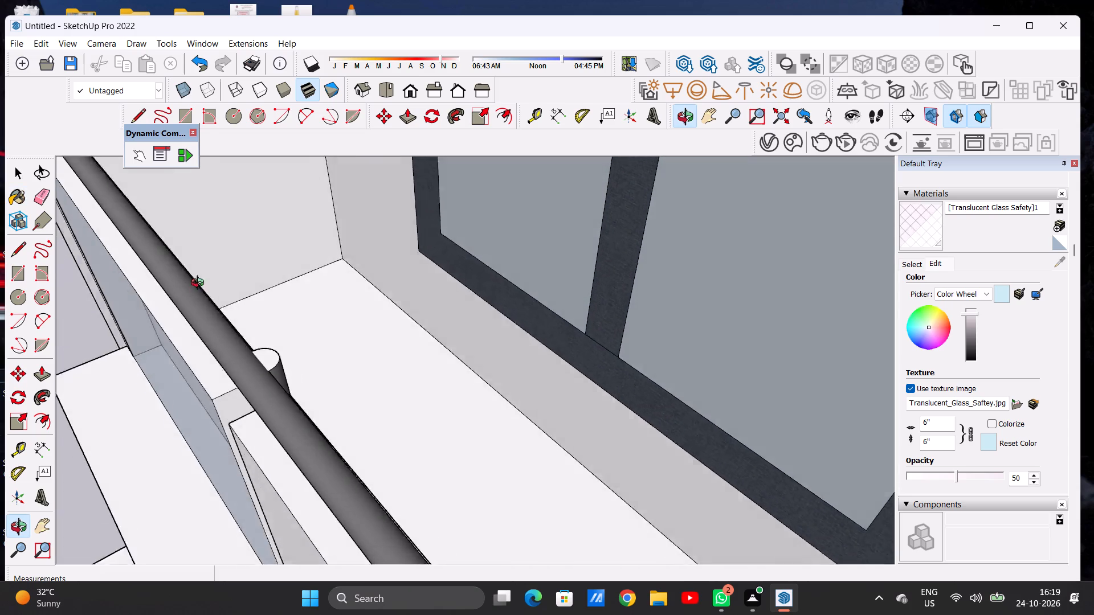
middle_click_drag(200, 284, 159, 293)
middle_click_drag(159, 293, 99, 298)
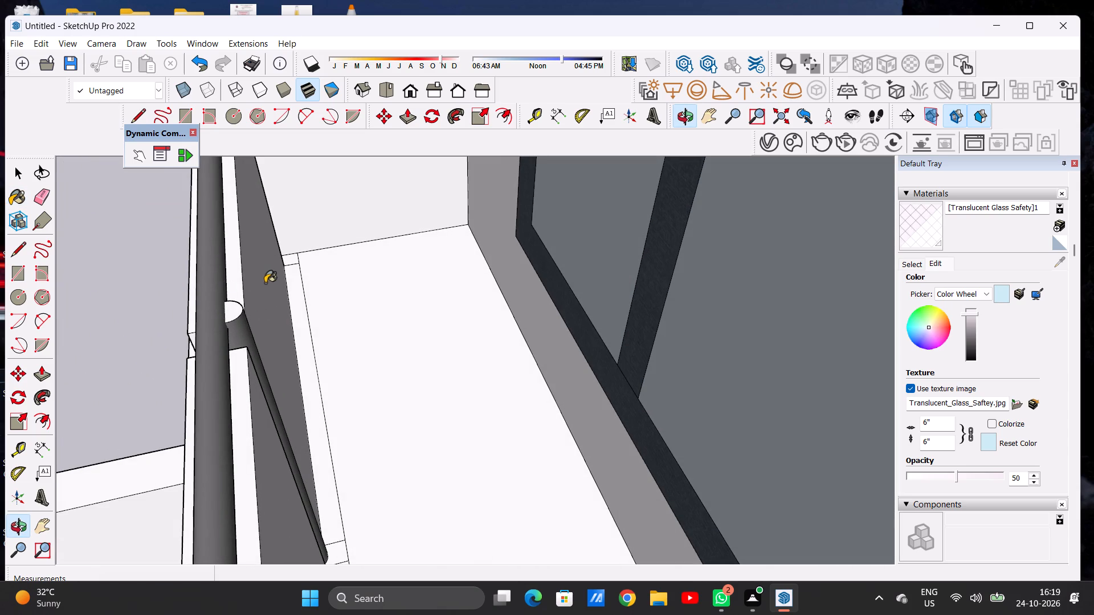
left_click(253, 282)
Paint the outer and inner faces of the right panel on the same left balcony with the safety glass.
middle_click_drag(178, 305, 367, 268)
scroll(291, 301, "down", 18)
scroll(442, 339, "up", 5)
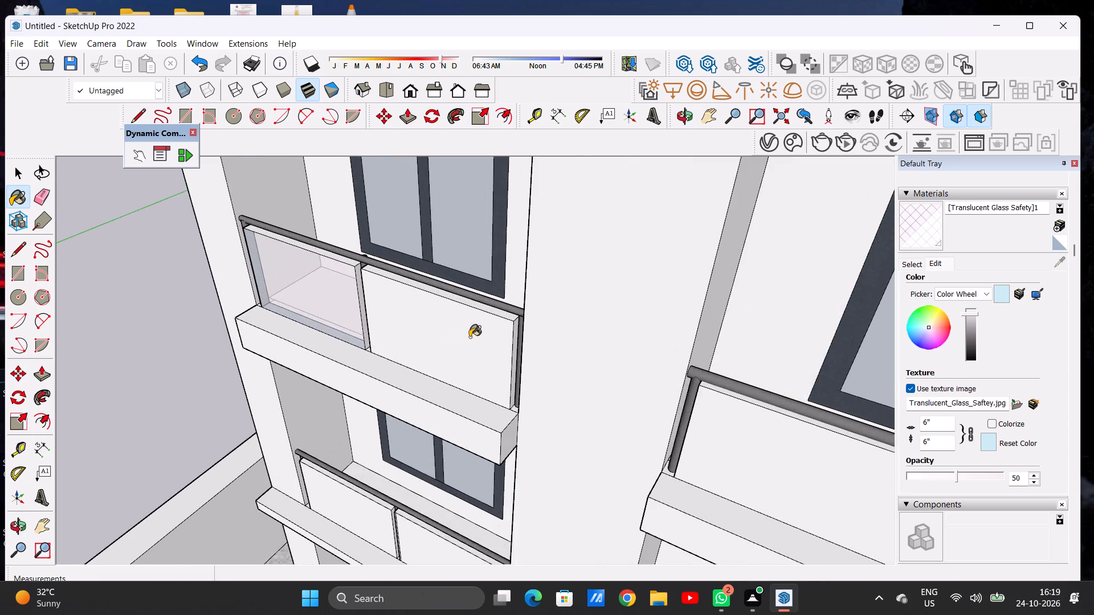
scroll(470, 337, "up", 9)
left_click(470, 337)
scroll(449, 307, "down", 5)
scroll(442, 237, "up", 7)
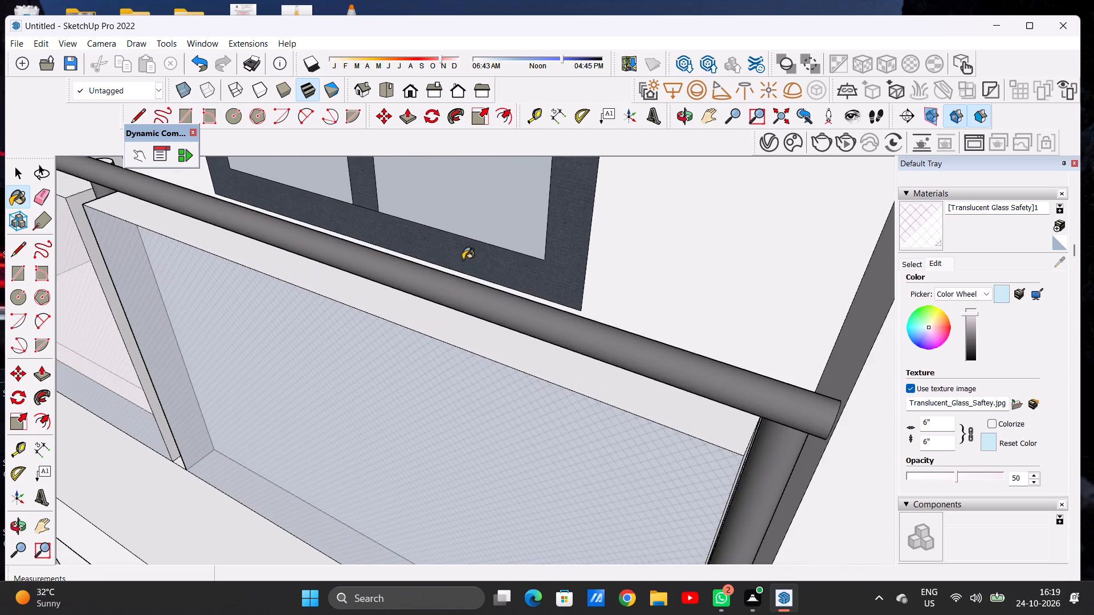
middle_click_drag(463, 258, 355, 322)
scroll(299, 278, "up", 6)
middle_click(317, 300)
middle_click_drag(315, 302, 268, 314)
left_click(167, 396)
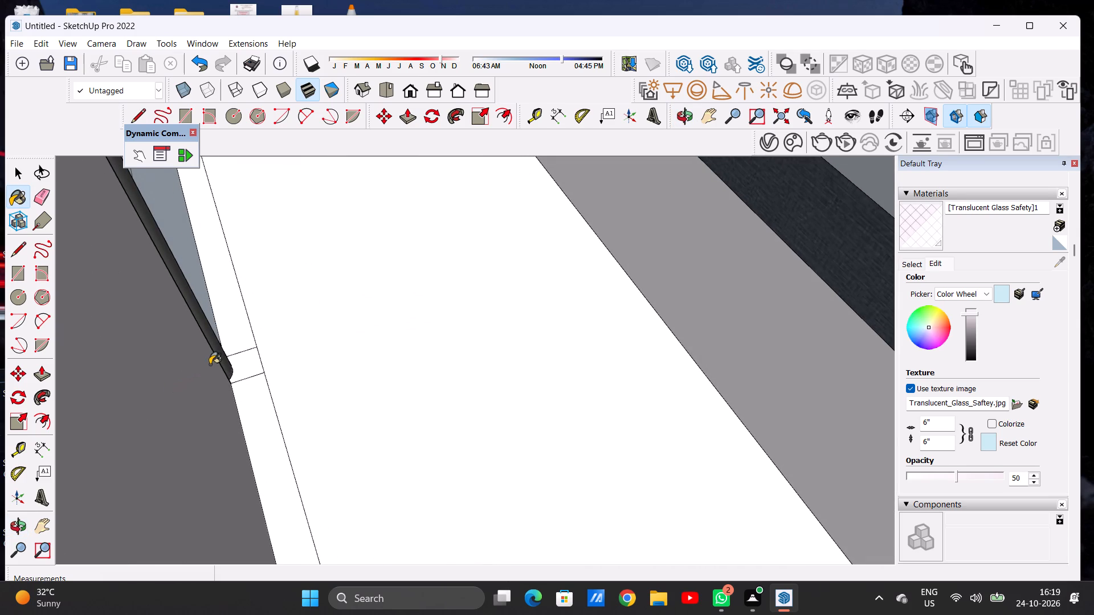
Paint the outer face of the left panel on the right balcony one floor below the top with the safety glass.
middle_click_drag(210, 363, 410, 282)
scroll(369, 336, "down", 17)
scroll(406, 341, "up", 1)
scroll(406, 341, "down", 2)
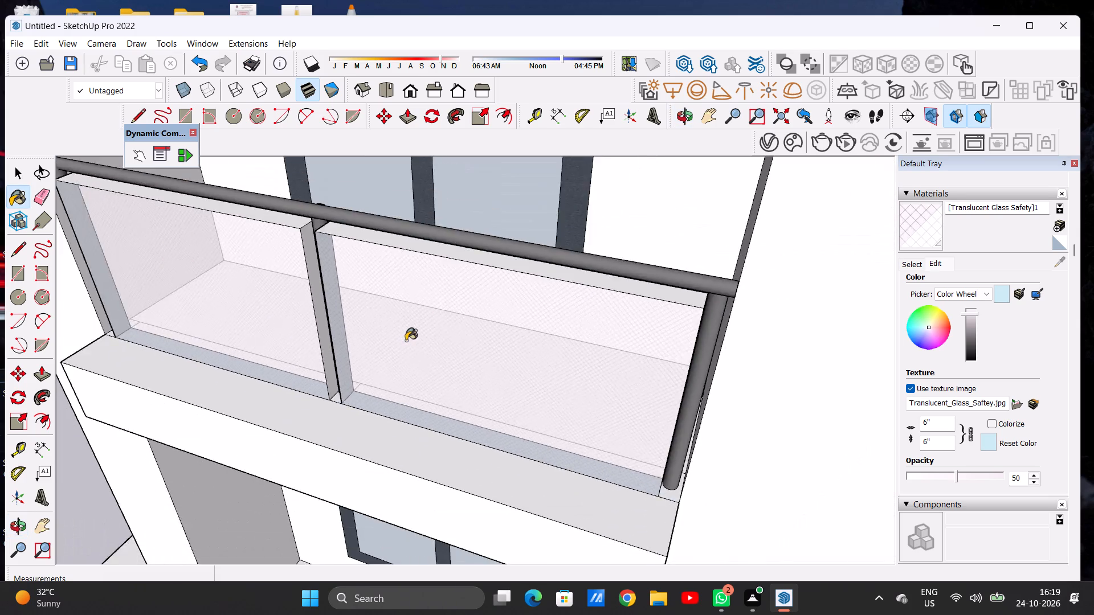
scroll(406, 341, "down", 20)
scroll(464, 263, "down", 4)
middle_click_drag(471, 289, 486, 256)
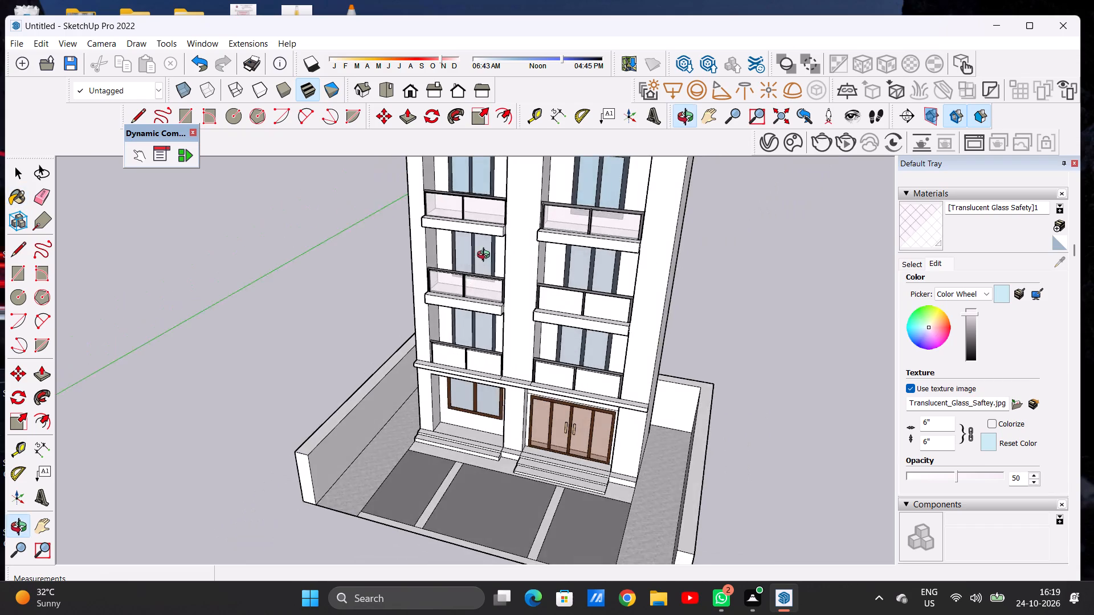
middle_click_drag(486, 256, 498, 225)
scroll(466, 283, "up", 3)
scroll(468, 285, "down", 1)
scroll(470, 285, "up", 10)
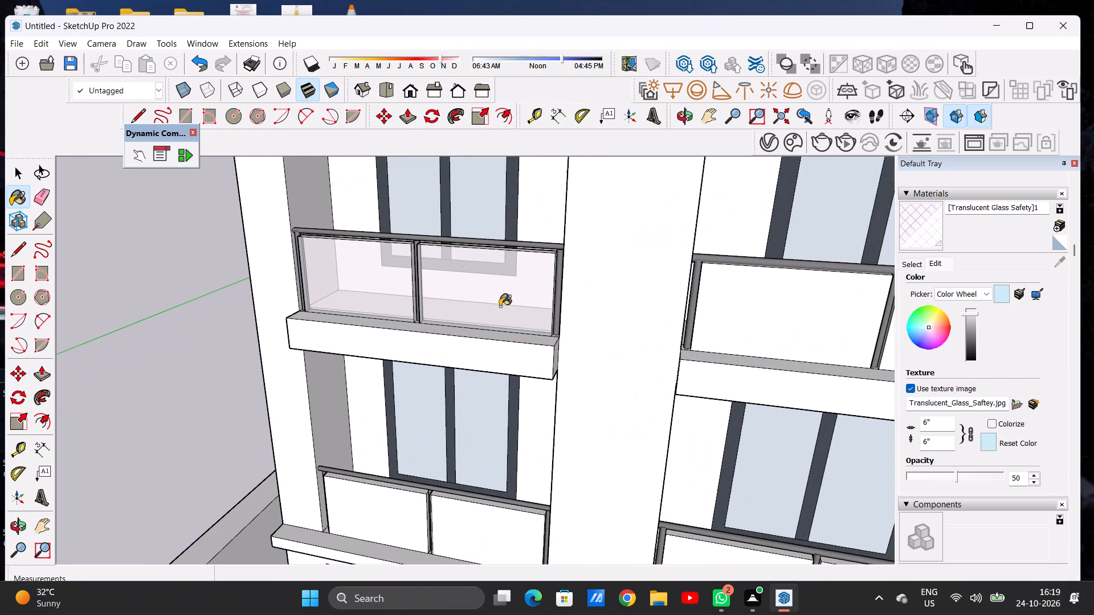
scroll(470, 285, "down", 9)
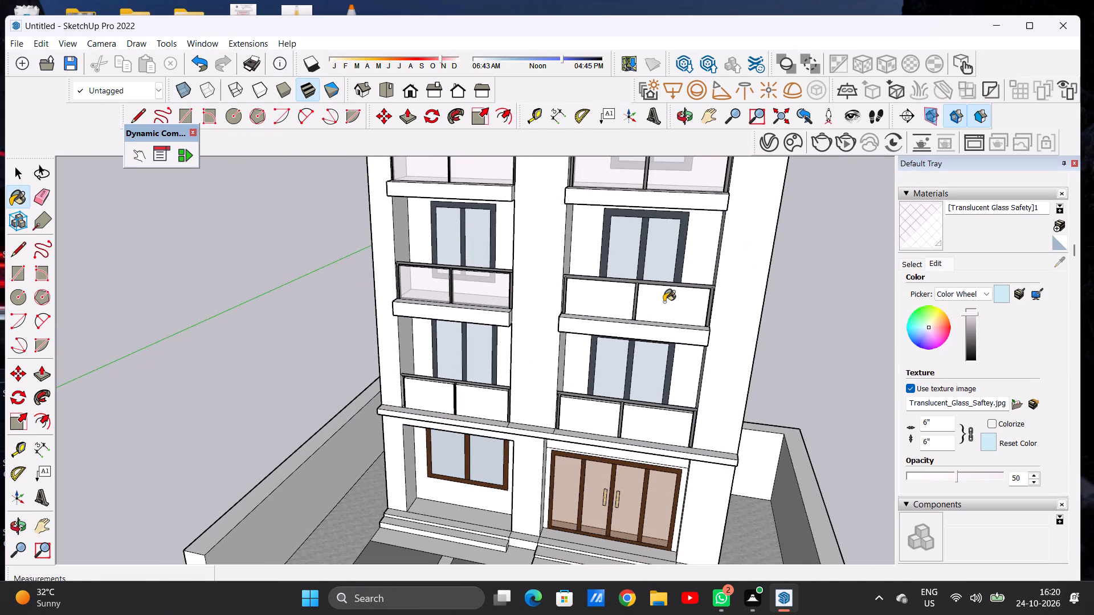
scroll(664, 302, "up", 6)
middle_click_drag(668, 292, 531, 403)
scroll(540, 377, "up", 4)
scroll(540, 377, "down", 1)
scroll(540, 377, "up", 9)
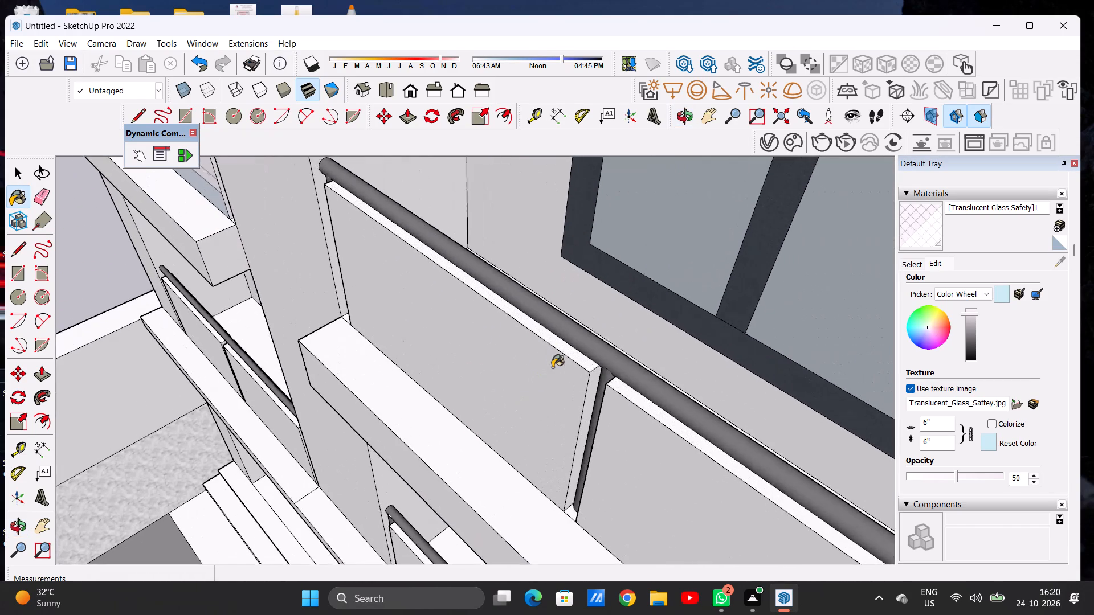
scroll(552, 367, "up", 1)
left_click(552, 367)
Paint the inner faces of both panels on that right balcony with the same safety glass.
scroll(600, 288, "up", 1)
scroll(600, 288, "down", 1)
scroll(600, 288, "up", 2)
middle_click_drag(608, 296, 473, 296)
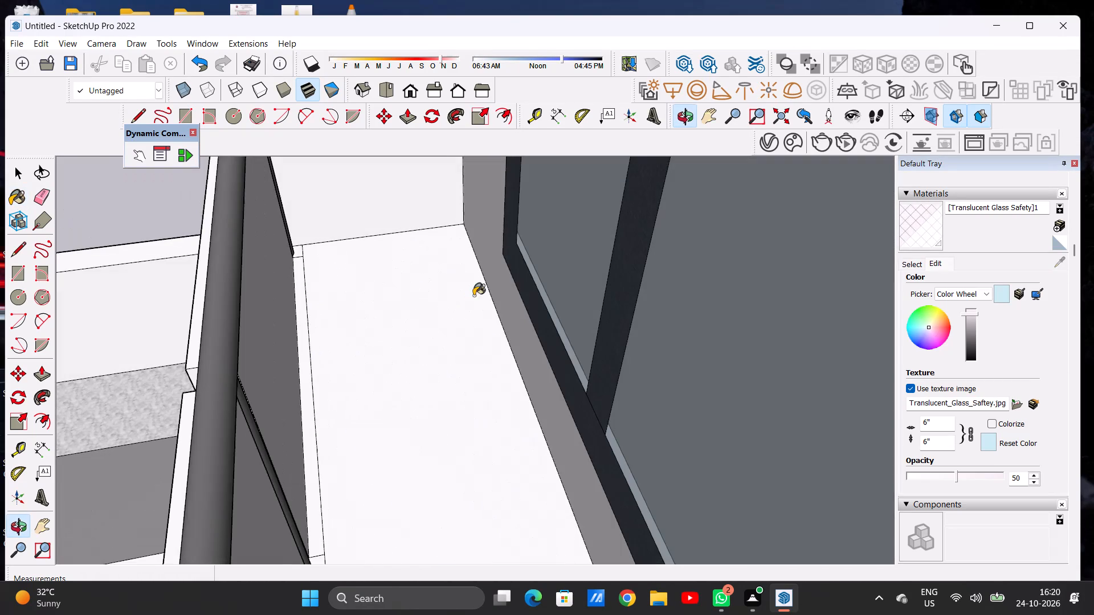
middle_click_drag(473, 296, 474, 296)
left_click(273, 372)
left_click(244, 477)
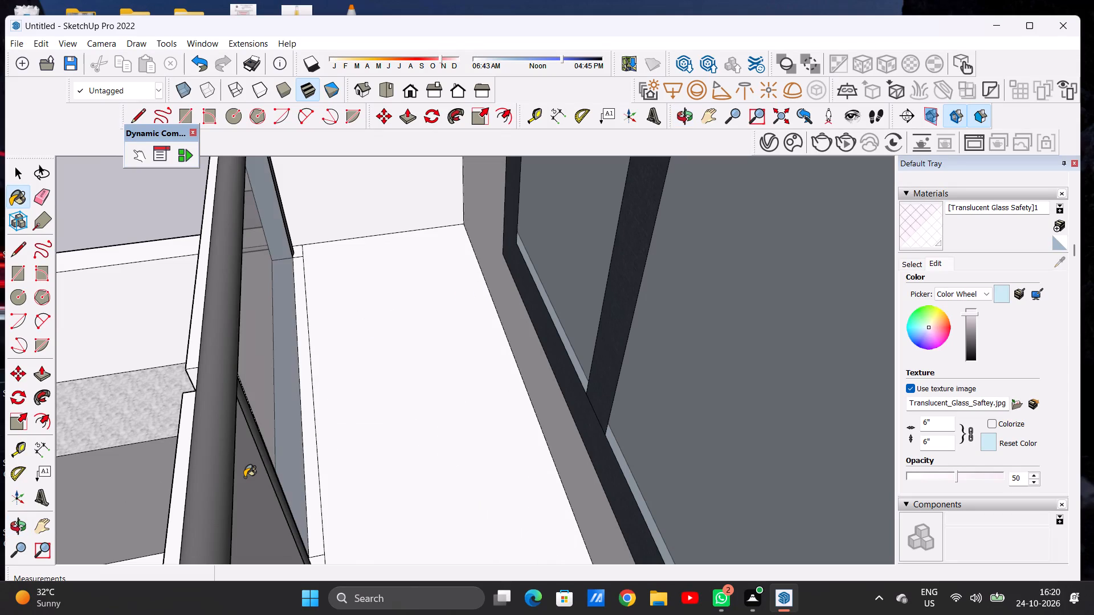
Paint the outer face of the right panel on the same right balcony with the tinted safety glass.
middle_click_drag(138, 348, 255, 313)
scroll(259, 332, "down", 5)
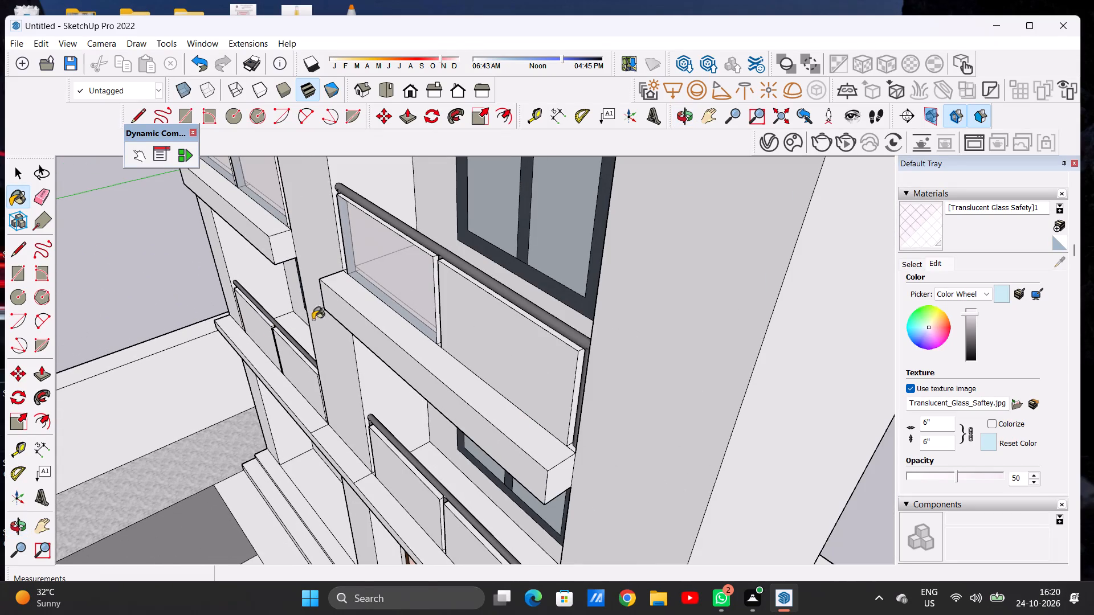
left_click(479, 332)
Paint the outer face of the left panel on the lowest left balcony, above the brown-framed window, with the safety glass.
scroll(433, 337, "down", 7)
middle_click_drag(402, 341, 541, 322)
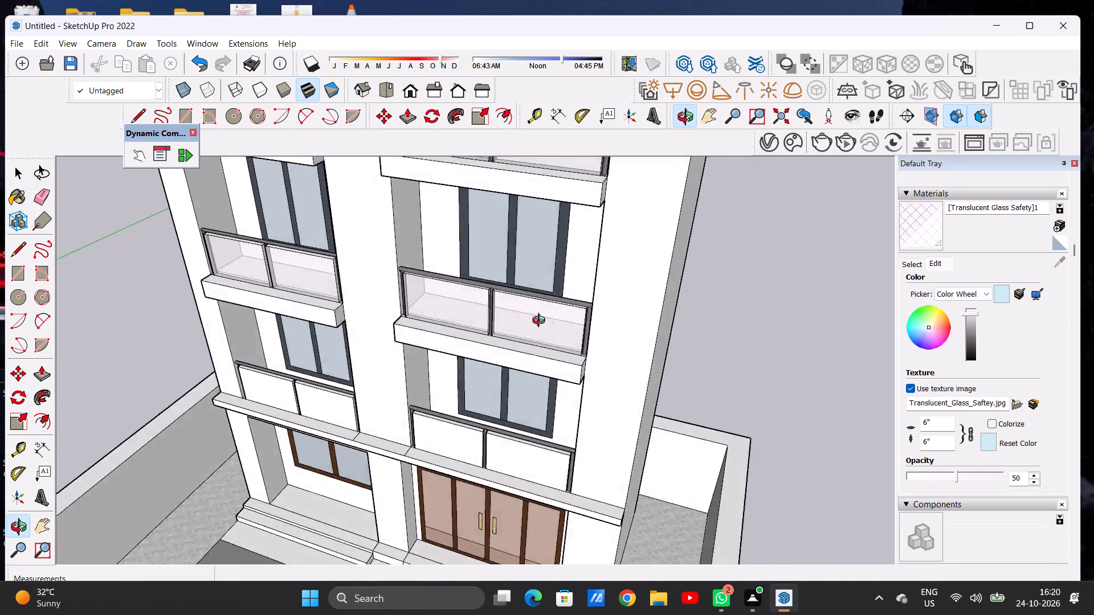
middle_click_drag(541, 322, 624, 281)
scroll(386, 314, "down", 4)
scroll(387, 314, "up", 1)
scroll(390, 314, "down", 7)
scroll(516, 265, "down", 4)
scroll(438, 341, "up", 2)
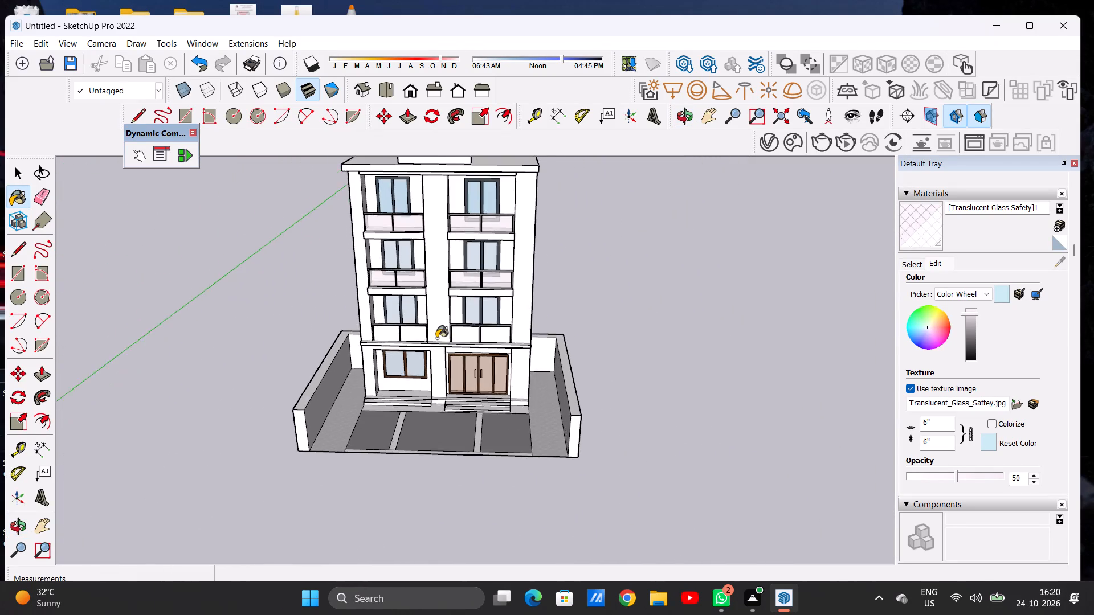
scroll(436, 338, "up", 4)
scroll(340, 355, "up", 16)
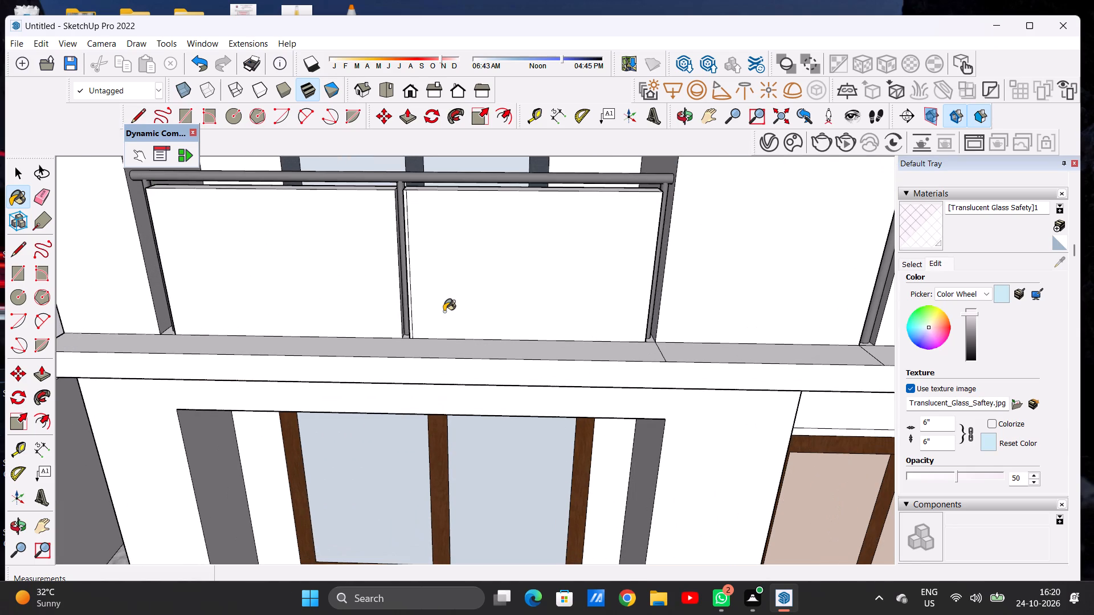
scroll(364, 241, "down", 12)
middle_click_drag(399, 237, 252, 300)
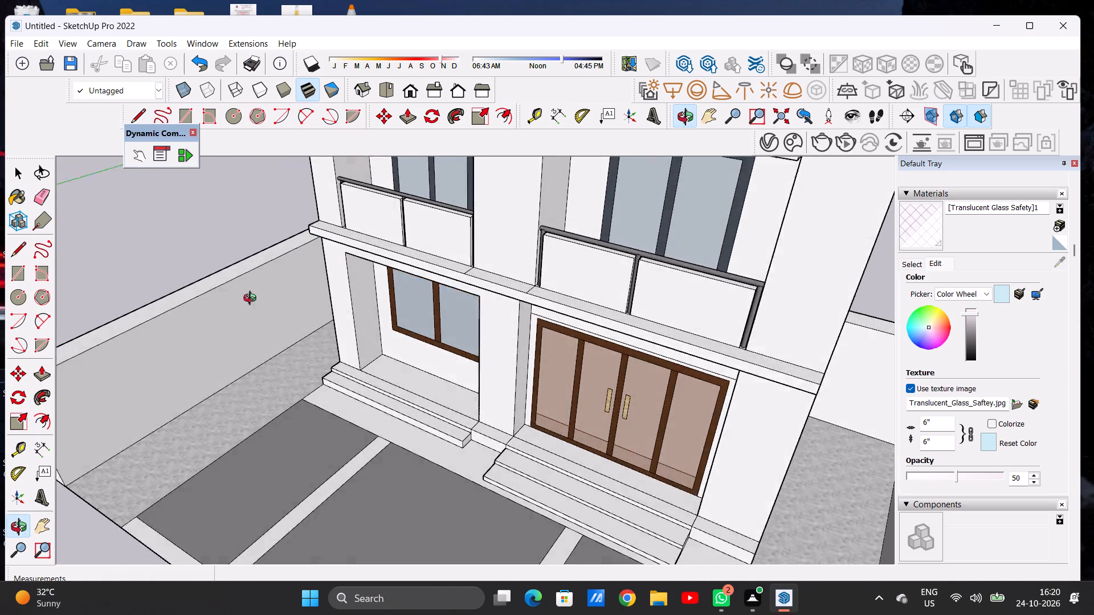
middle_click_drag(252, 300, 252, 330)
scroll(372, 195, "up", 1)
scroll(372, 195, "down", 1)
scroll(372, 195, "up", 13)
left_click(405, 217)
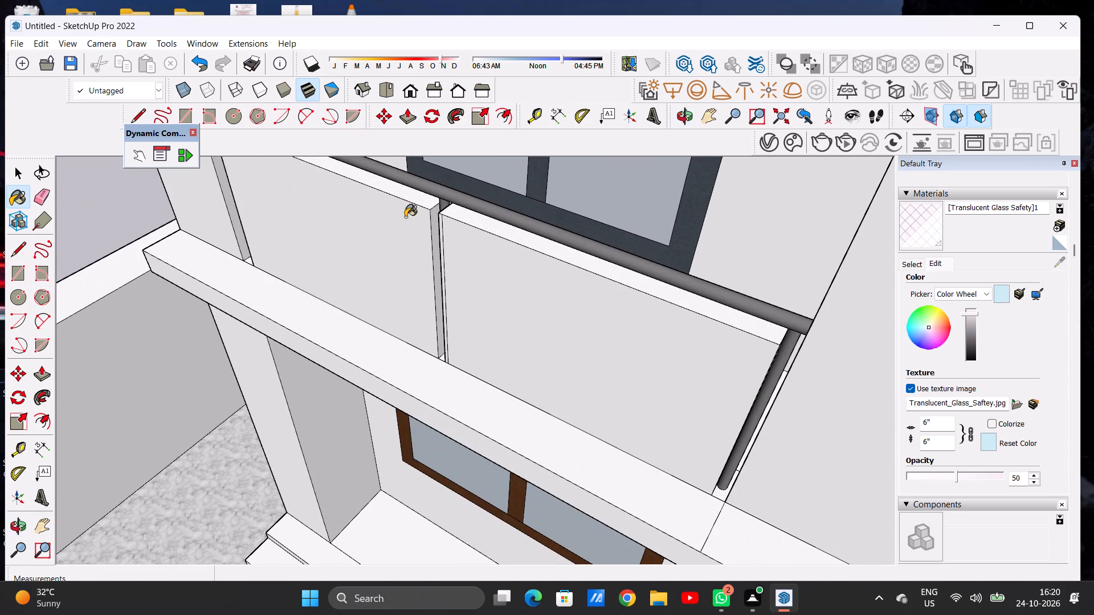
Paint the inner faces of both panels on the lowest left balcony with the same safety glass.
scroll(426, 249, "down", 6)
scroll(436, 170, "up", 2)
scroll(436, 169, "down", 1)
scroll(436, 169, "up", 11)
middle_click_drag(444, 227, 259, 227)
left_click(194, 269)
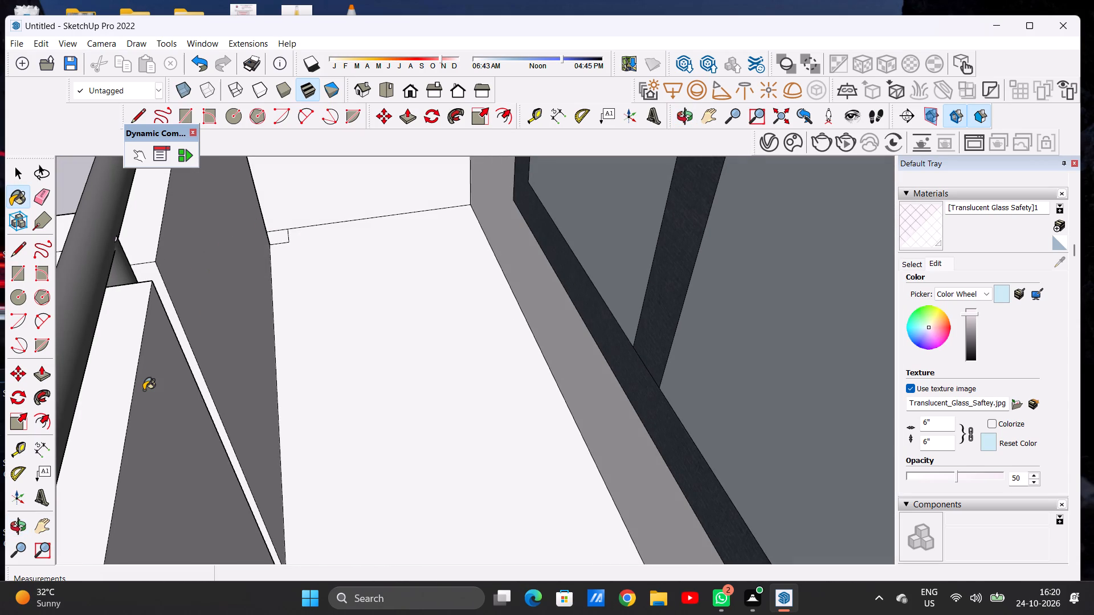
left_click(144, 390)
Paint the outer face of the right panel on the lowest left balcony with the tinted safety glass.
scroll(241, 307, "down", 1)
middle_click_drag(133, 303, 471, 229)
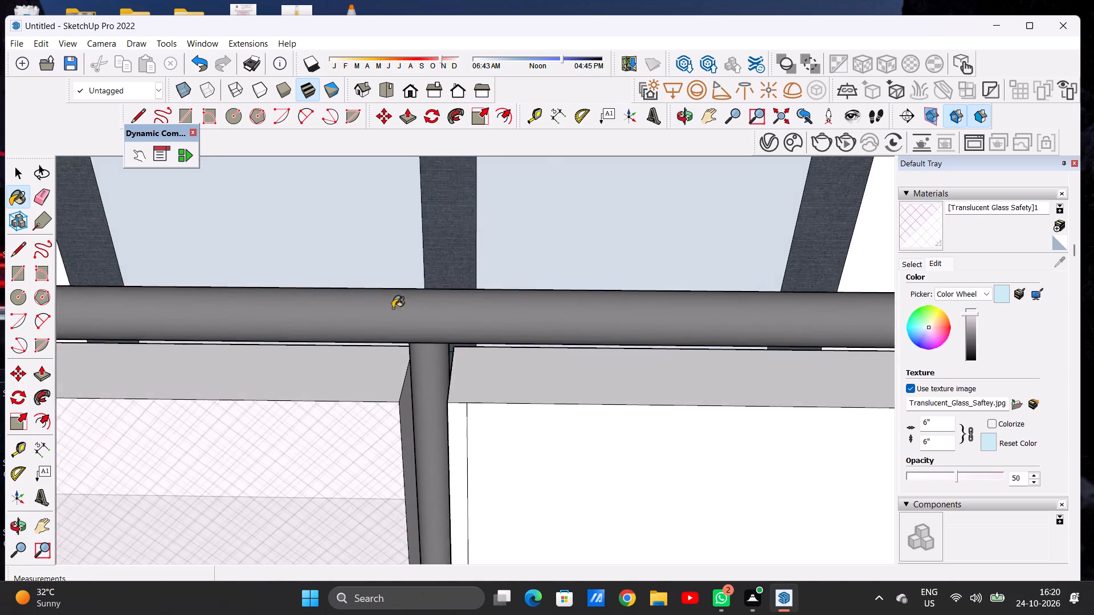
scroll(313, 366, "down", 12)
scroll(442, 289, "up", 2)
scroll(403, 295, "down", 20)
scroll(447, 327, "up", 3)
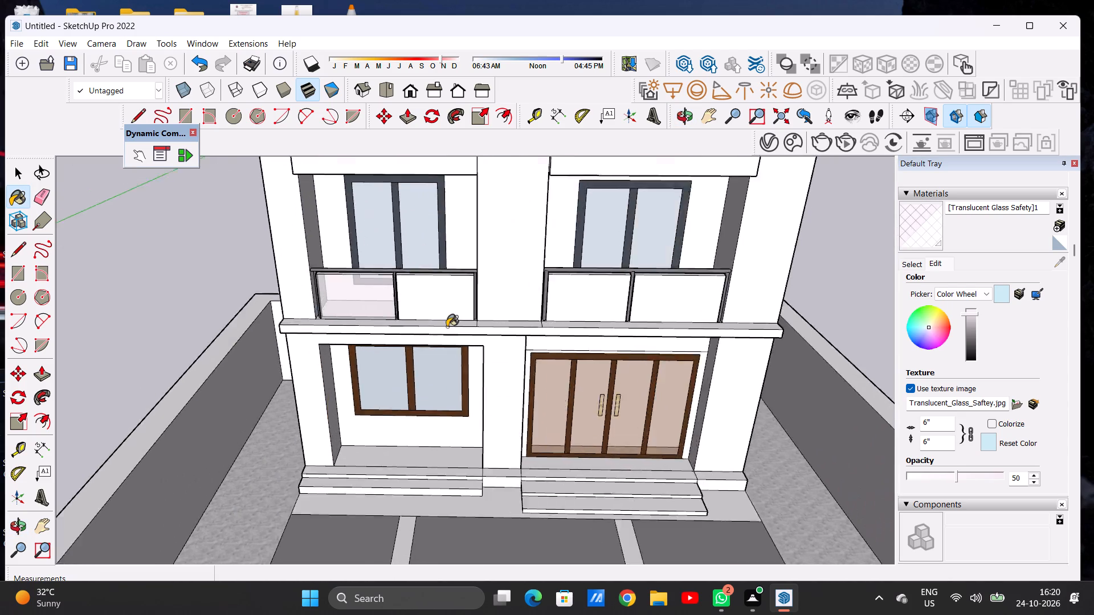
scroll(447, 327, "up", 11)
left_click(431, 283)
Paint the outer faces of both panels on the lowest right balcony, above the entrance doors, with the safety glass.
scroll(426, 274, "down", 10)
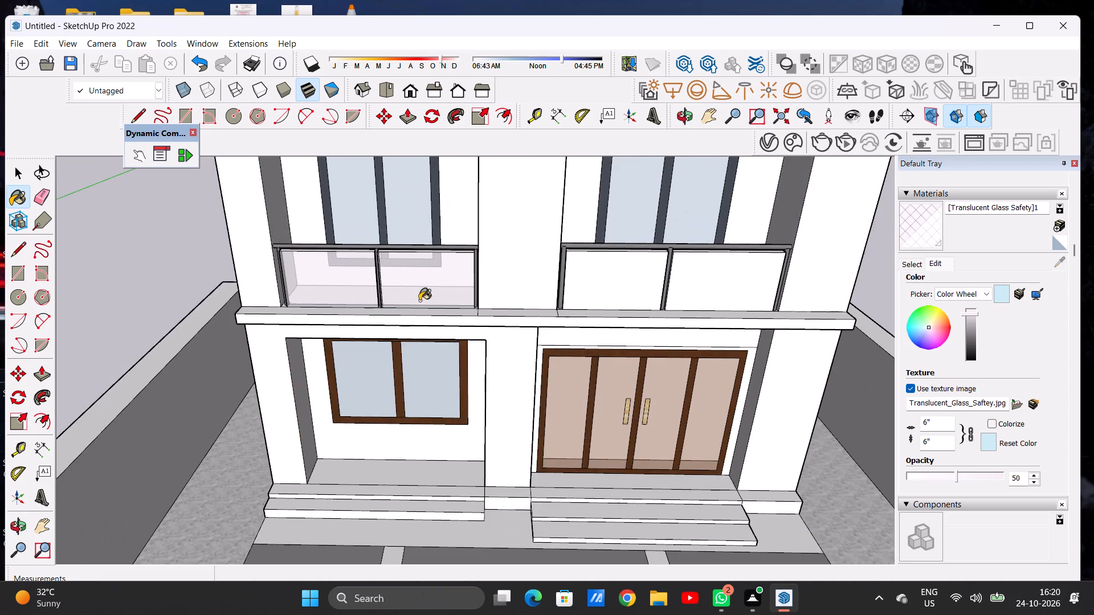
middle_click_drag(418, 296, 440, 244)
scroll(386, 284, "down", 7)
scroll(339, 302, "down", 10)
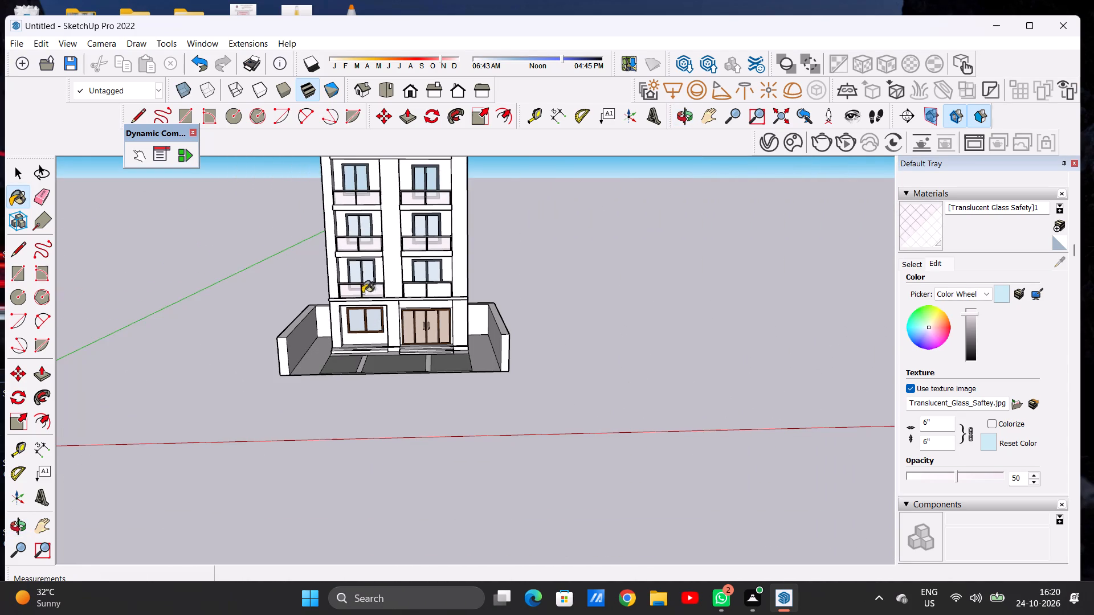
middle_click_drag(453, 292, 390, 253)
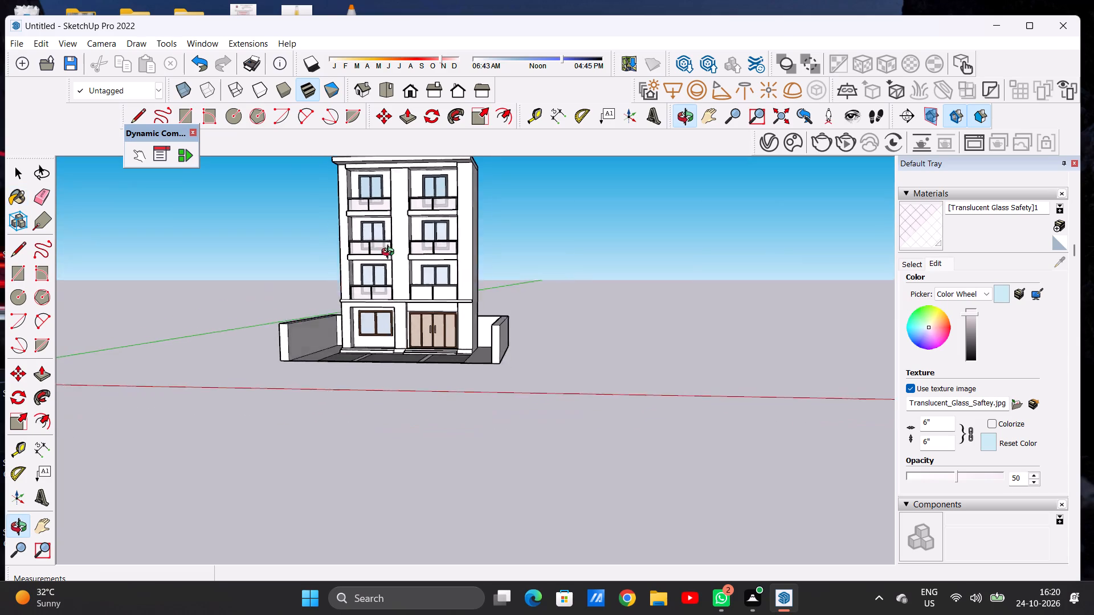
middle_click_drag(390, 253, 318, 279)
scroll(412, 283, "up", 15)
middle_click_drag(530, 284, 442, 322)
scroll(453, 311, "up", 6)
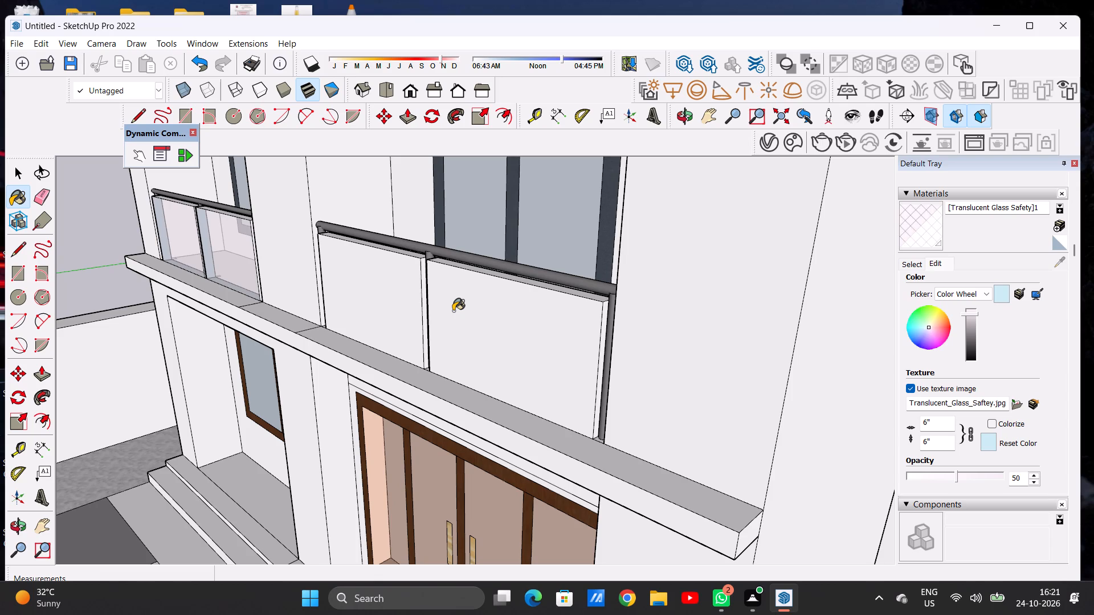
scroll(407, 280, "up", 6)
left_click(407, 280)
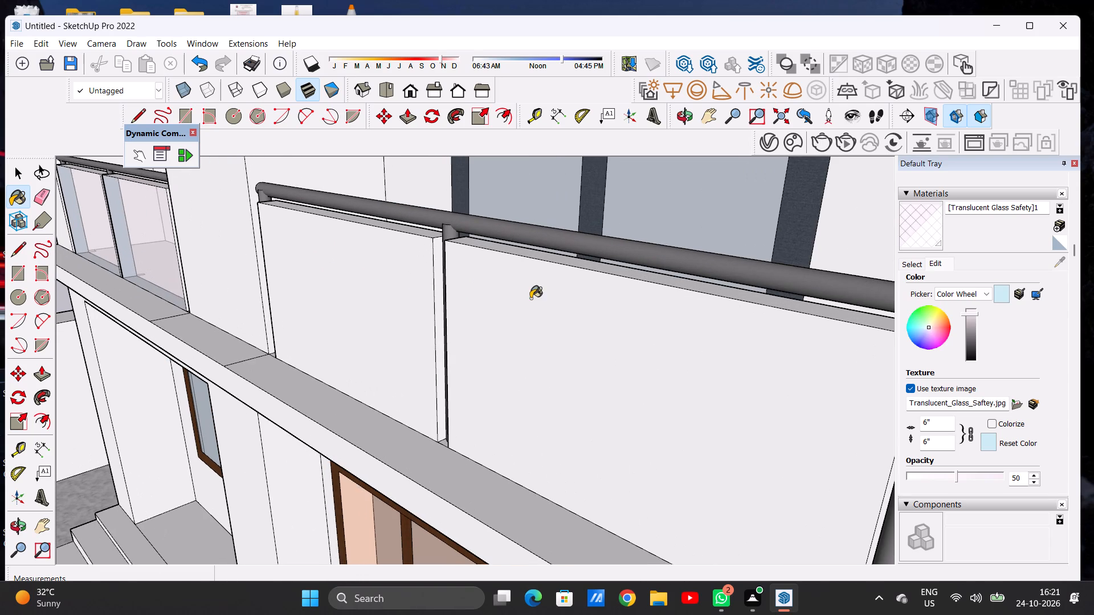
left_click(530, 298)
Paint the inner faces of both glass panels on the lowest right balcony, above the entrance doors, with the tinted safety glass.
scroll(396, 337, "down", 7)
scroll(448, 239, "up", 8)
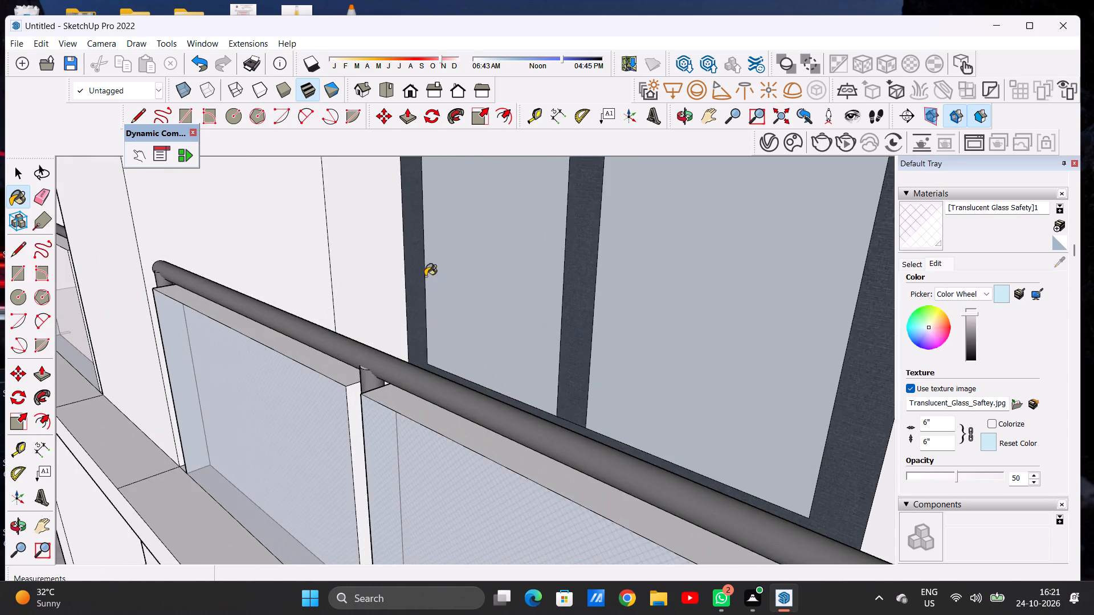
middle_click_drag(381, 301, 405, 296)
scroll(405, 296, "up", 6)
middle_click_drag(408, 321, 320, 322)
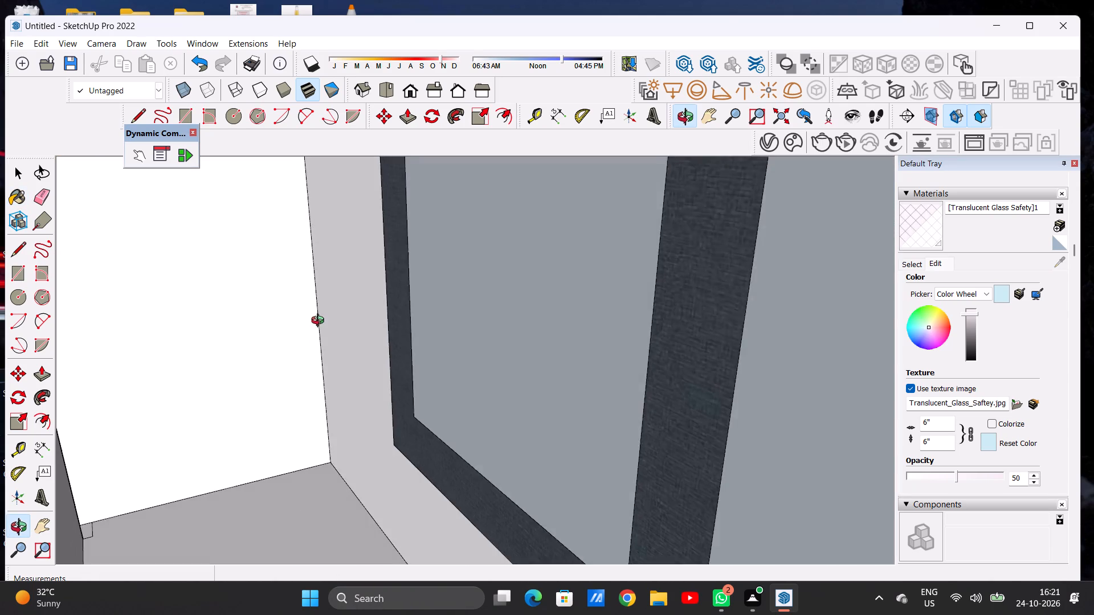
middle_click_drag(320, 322, 284, 307)
scroll(375, 315, "down", 4)
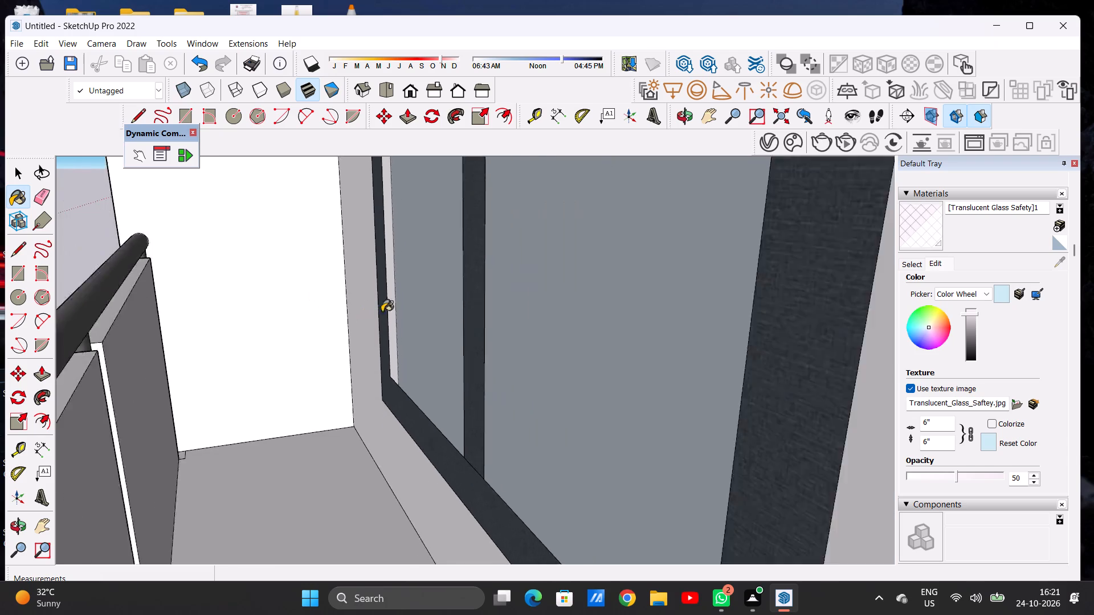
scroll(382, 312, "down", 2)
scroll(361, 315, "up", 7)
middle_click_drag(285, 323, 407, 296)
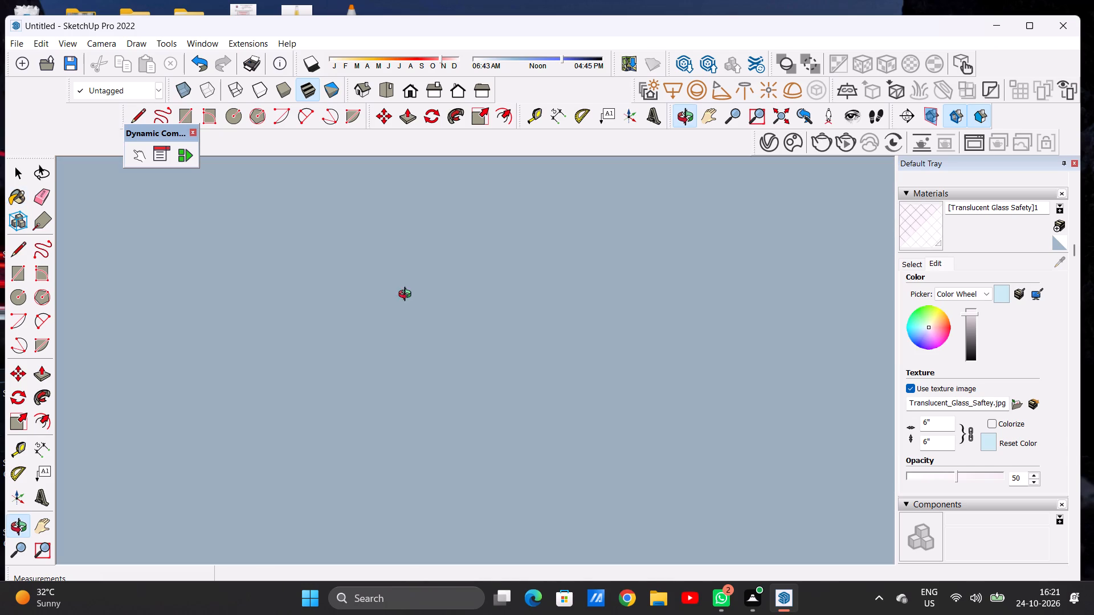
middle_click_drag(407, 296, 483, 290)
scroll(483, 304, "down", 2)
scroll(484, 309, "up", 1)
scroll(484, 309, "down", 20)
scroll(484, 309, "down", 18)
scroll(503, 352, "up", 1)
scroll(503, 352, "down", 2)
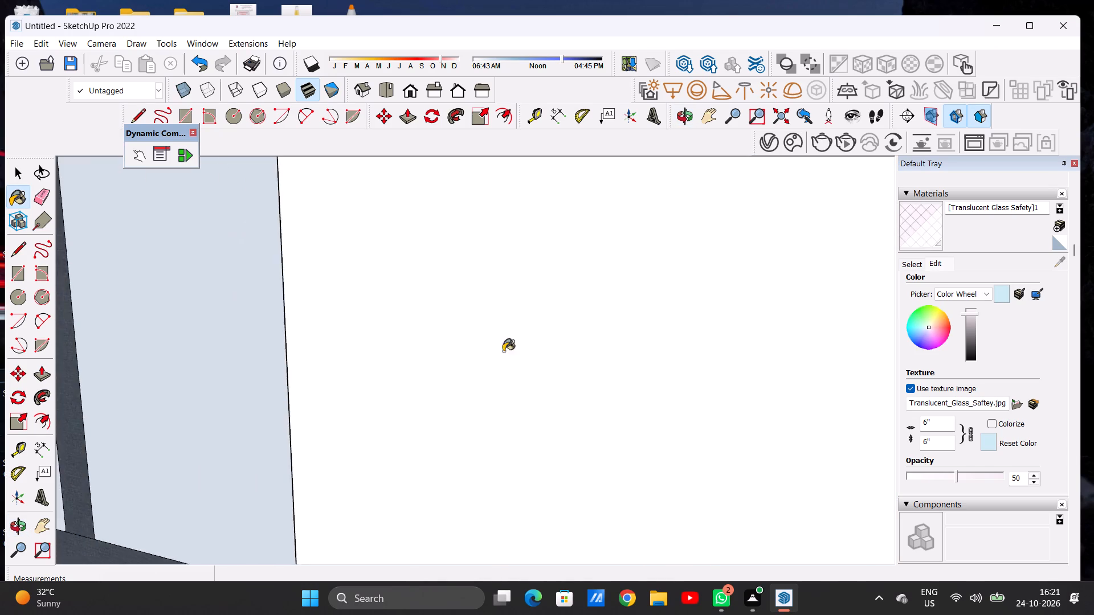
scroll(503, 351, "down", 20)
scroll(503, 351, "down", 14)
scroll(422, 360, "down", 10)
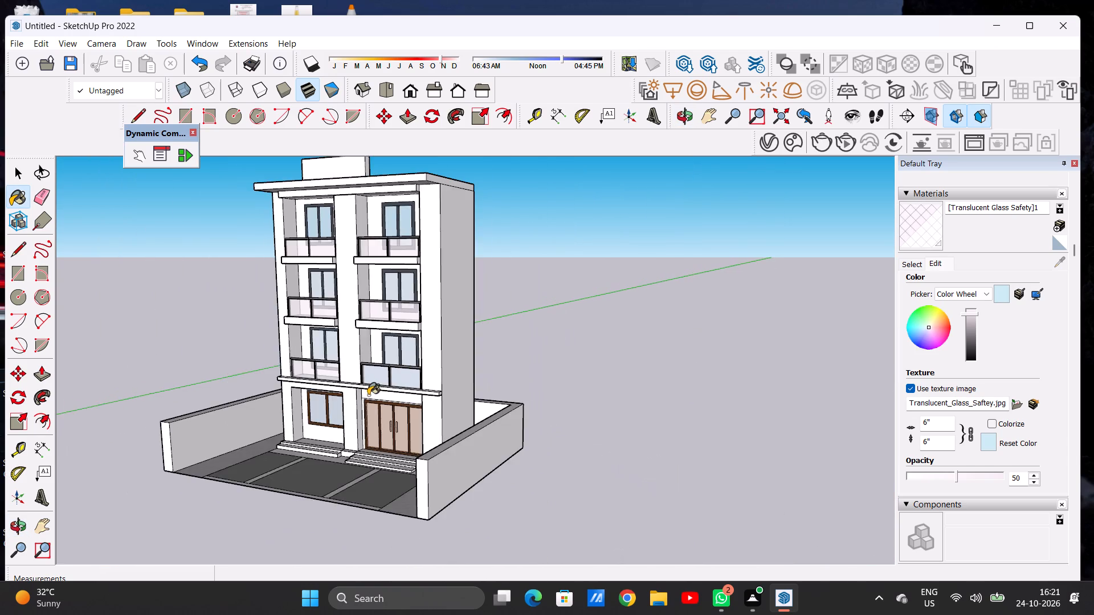
scroll(368, 395, "up", 18)
middle_click_drag(430, 337, 361, 416)
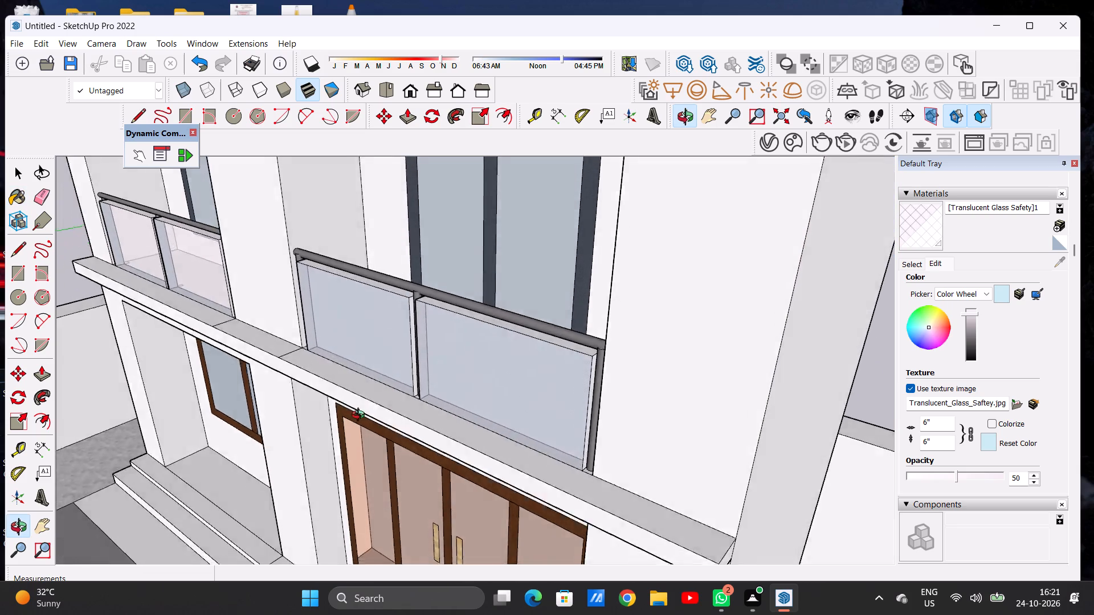
middle_click_drag(361, 416, 334, 433)
scroll(378, 330, "up", 9)
middle_click_drag(486, 247, 362, 285)
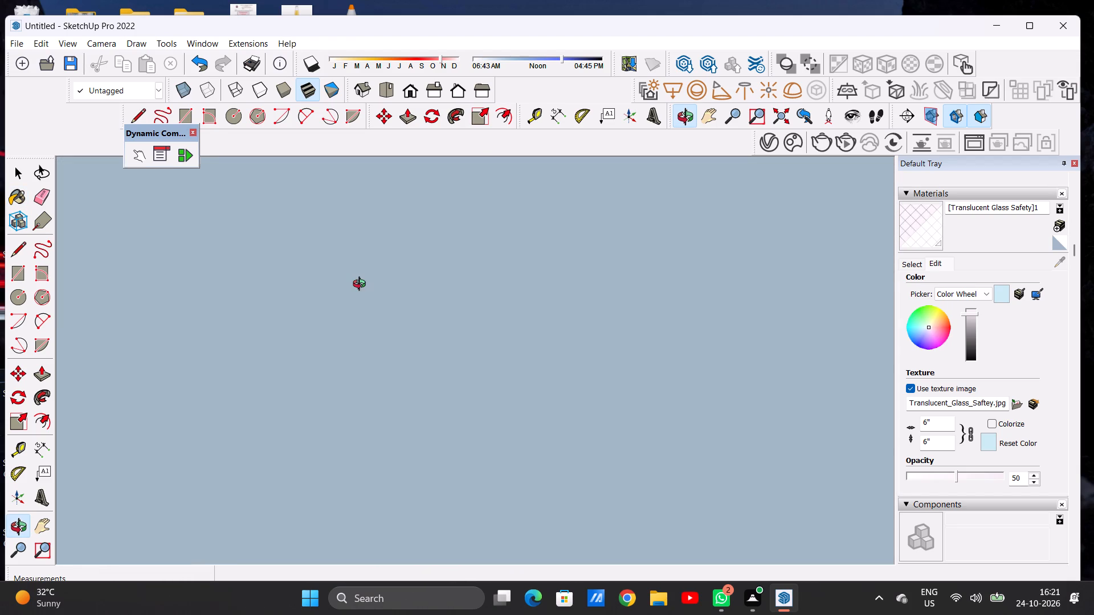
middle_click_drag(362, 285, 409, 286)
scroll(319, 311, "up", 5)
middle_click_drag(349, 341, 325, 317)
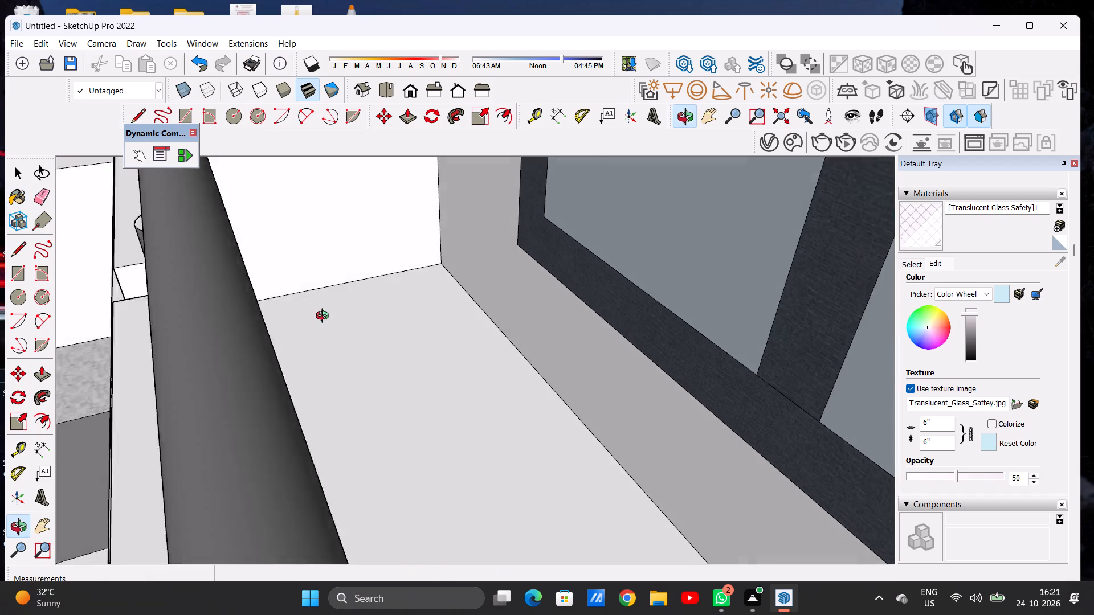
middle_click_drag(325, 317, 319, 306)
left_click(194, 387)
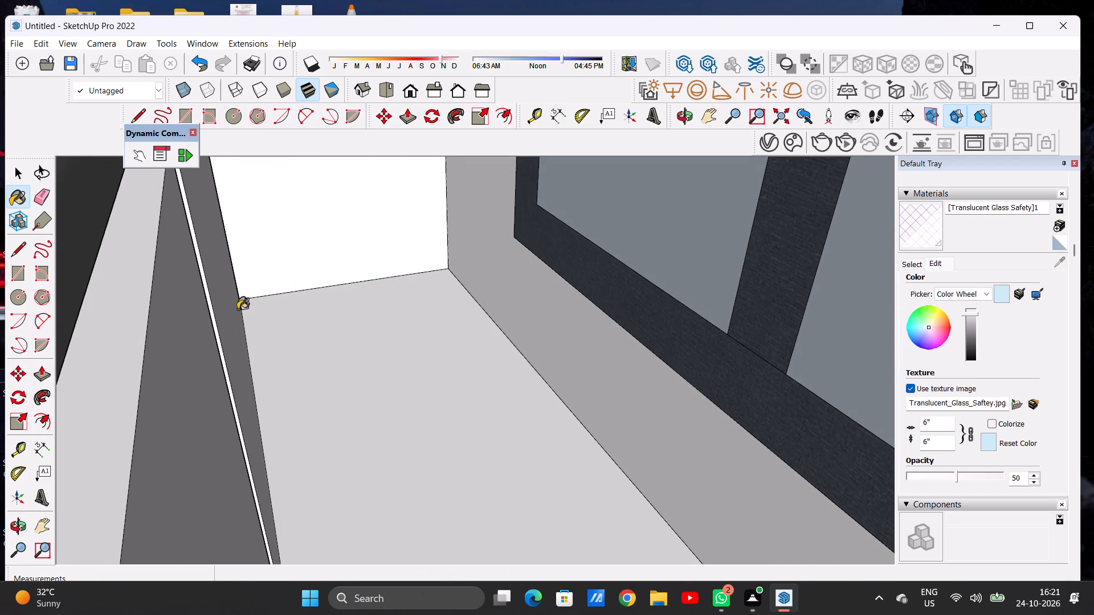
left_click(238, 309)
scroll(244, 316, "down", 2)
middle_click_drag(105, 320, 452, 238)
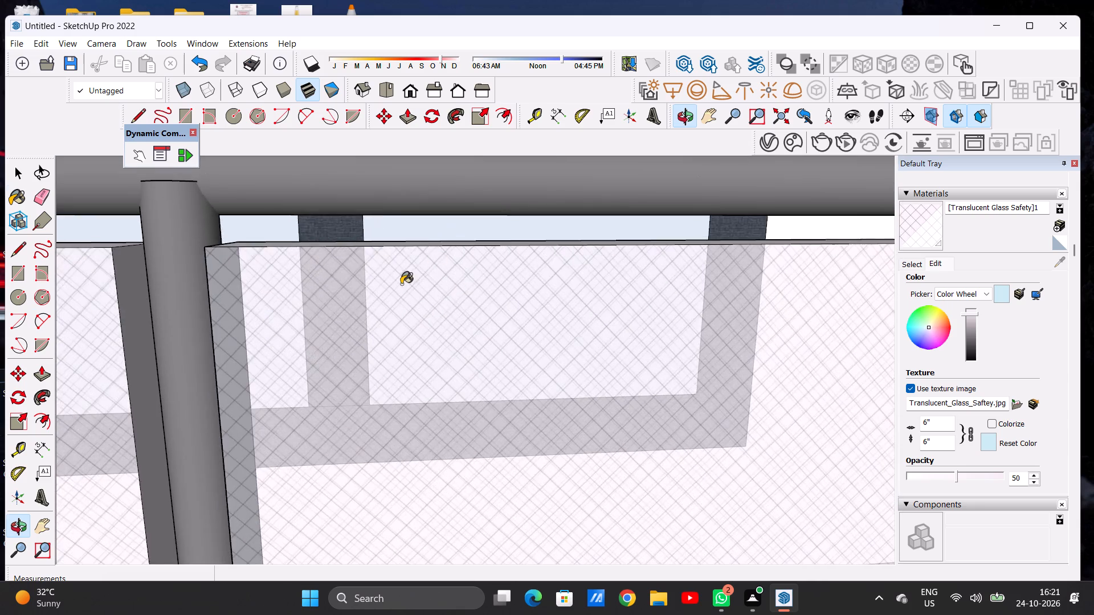
scroll(400, 285, "down", 20)
scroll(400, 285, "down", 3)
scroll(389, 302, "up", 1)
scroll(390, 301, "down", 20)
scroll(390, 301, "down", 3)
scroll(354, 285, "up", 1)
scroll(354, 285, "down", 4)
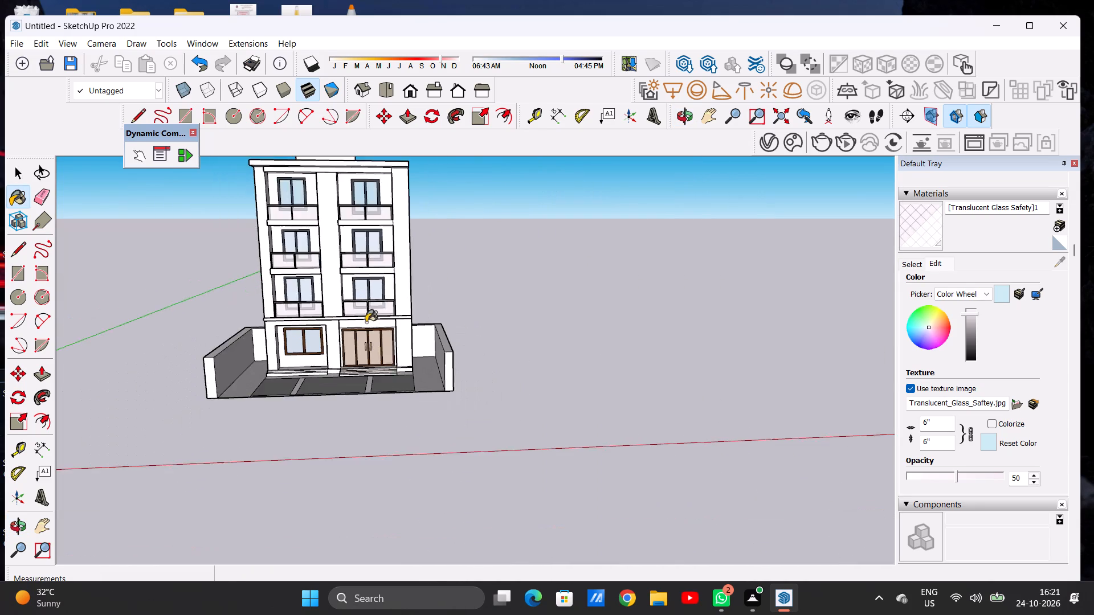
scroll(366, 322, "down", 5)
scroll(364, 273, "up", 7)
key("space")
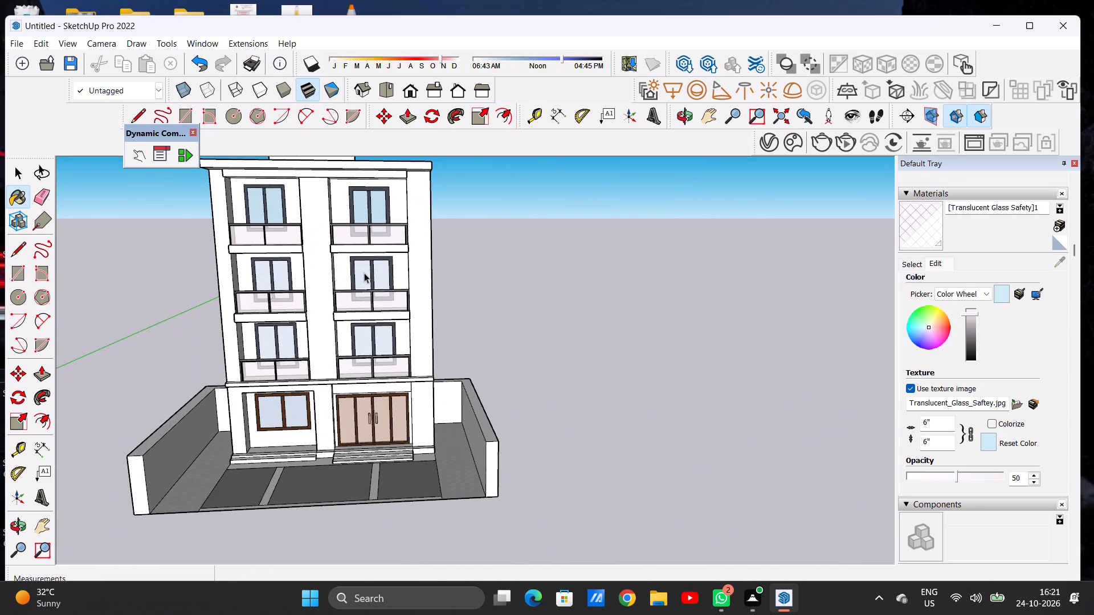
Examine the whole front facade, including the balcony railings and the bare white piers.
scroll(319, 342, "down", 7)
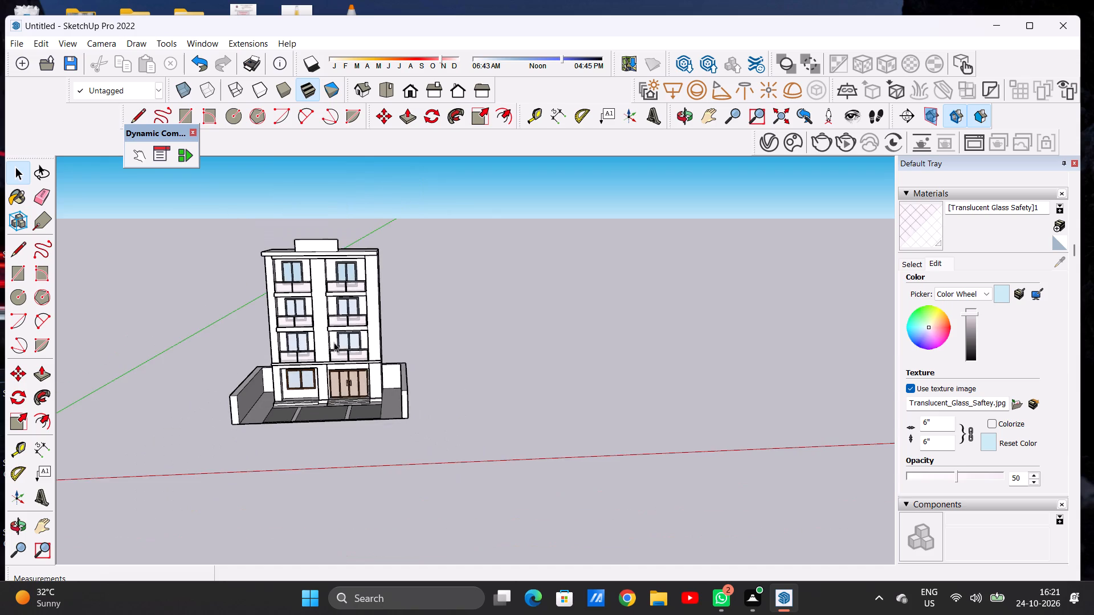
scroll(332, 368, "up", 8)
scroll(446, 319, "down", 5)
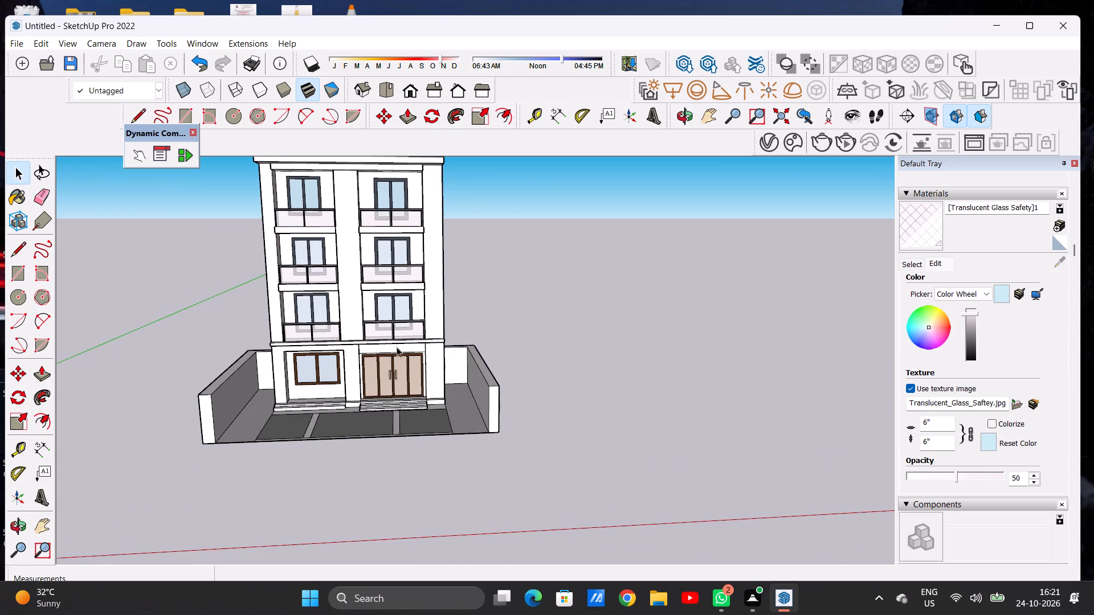
scroll(397, 351, "down", 2)
scroll(397, 354, "up", 1)
scroll(397, 354, "down", 1)
scroll(397, 354, "up", 1)
scroll(397, 354, "down", 1)
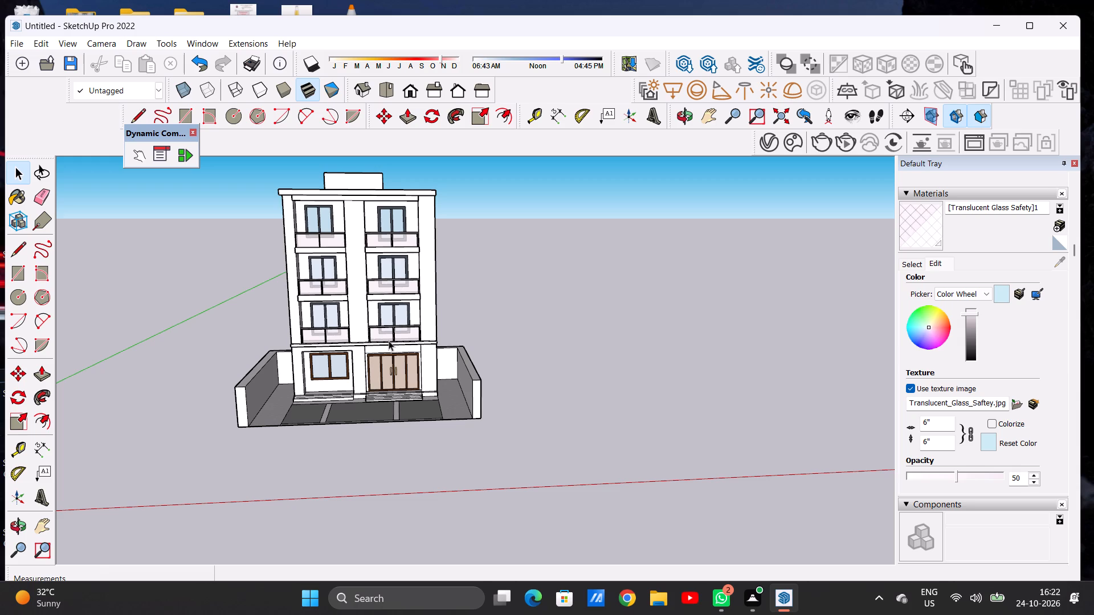
scroll(265, 277, "up", 8)
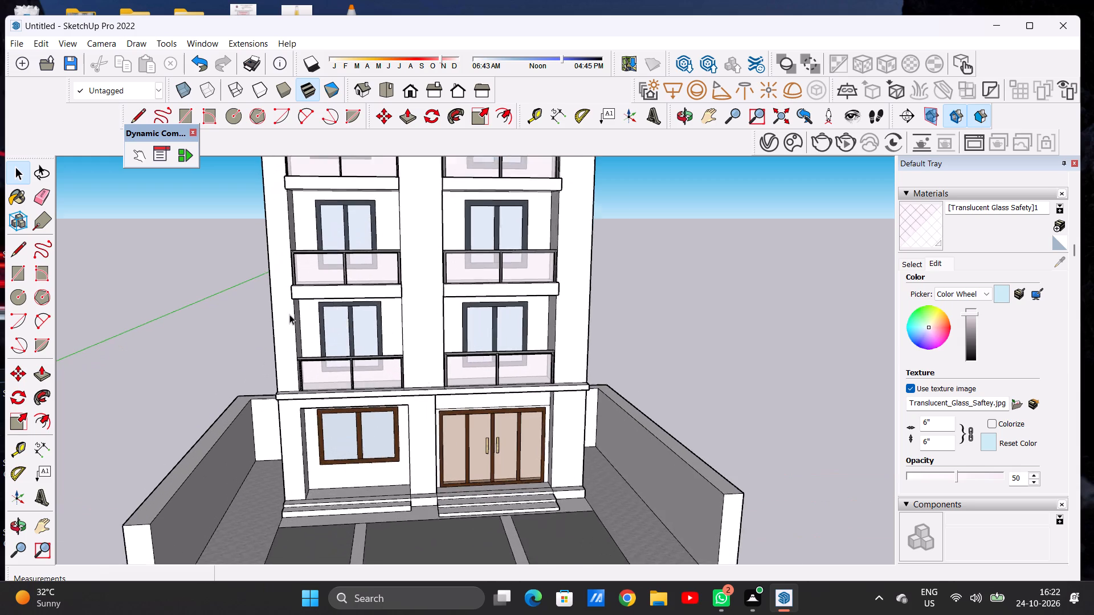
scroll(289, 314, "up", 1)
scroll(289, 314, "down", 2)
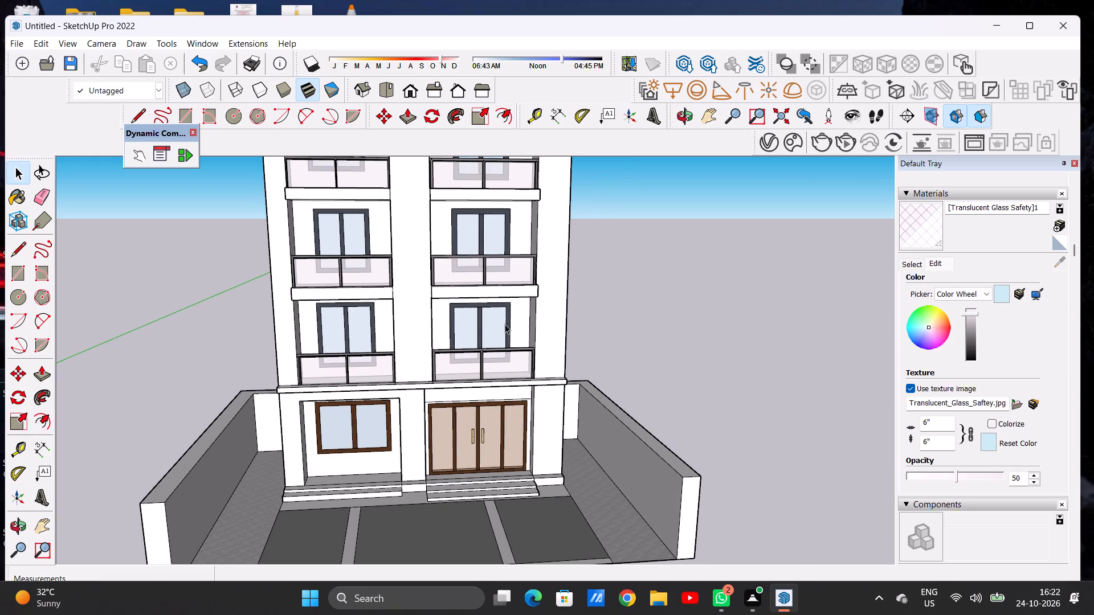
Paint the front face of the left outer pier above the ground floor with Cladding Siding Tan from Brick, Cladding and Siding.
left_click(912, 265)
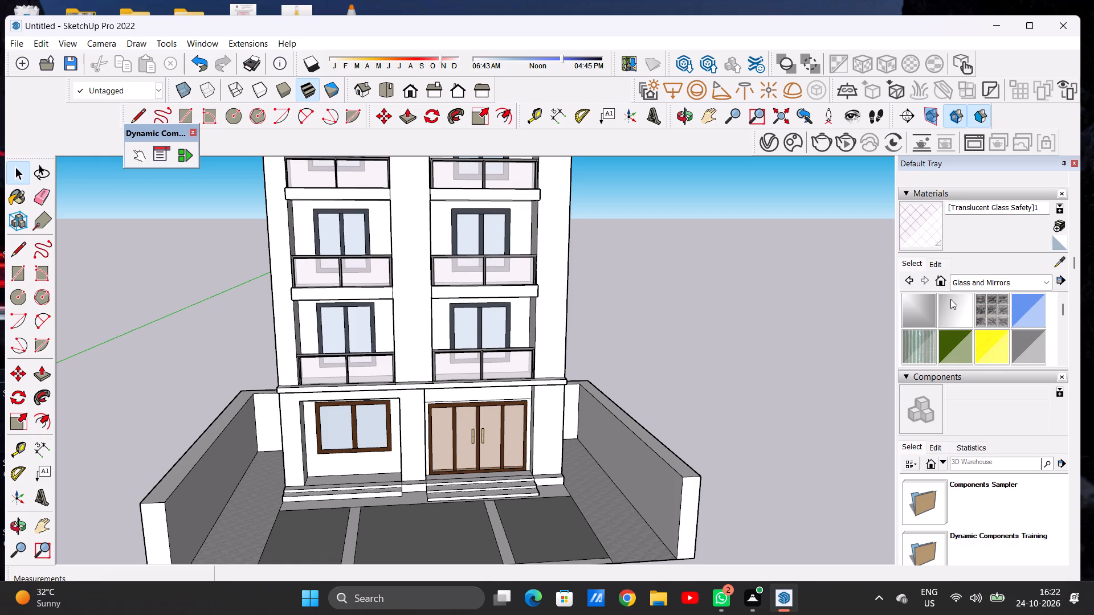
left_click(972, 285)
left_click(981, 311)
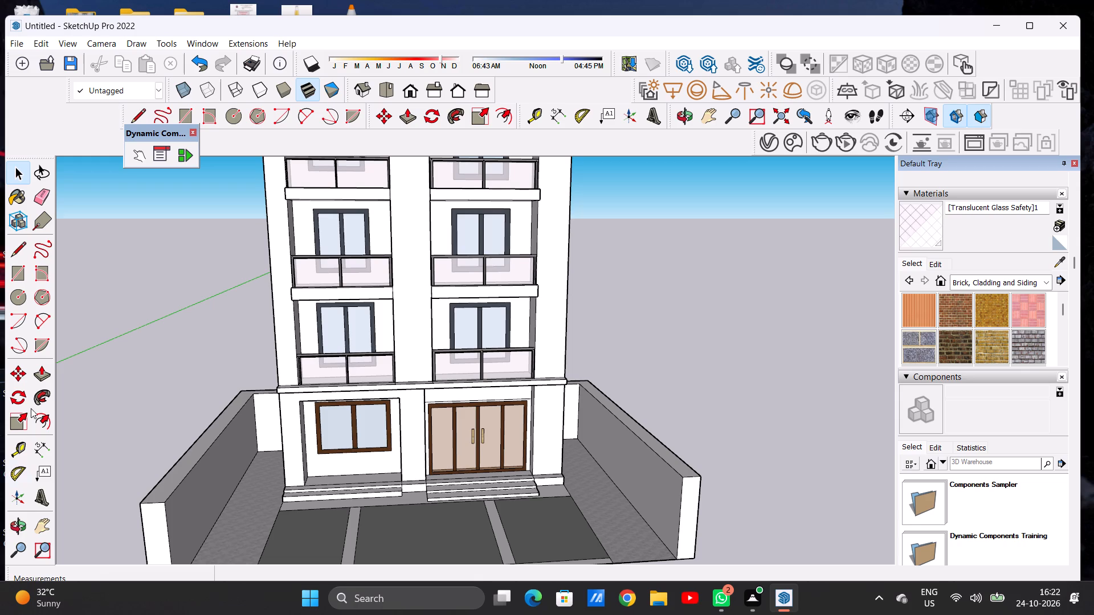
scroll(213, 384, "down", 14)
scroll(243, 298, "up", 11)
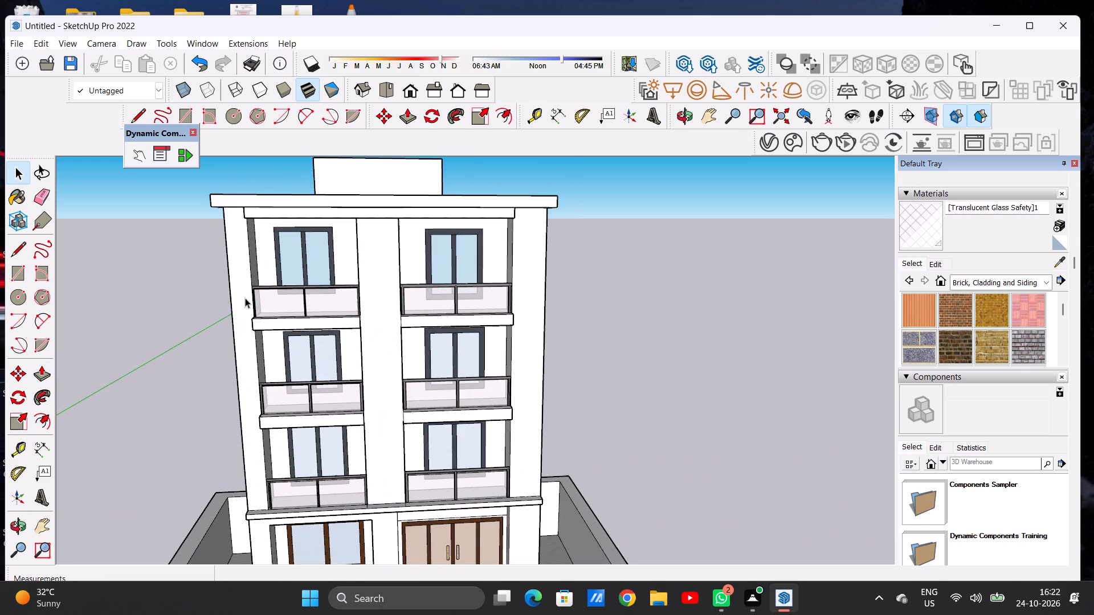
scroll(466, 569, "up", 4)
scroll(542, 560, "down", 8)
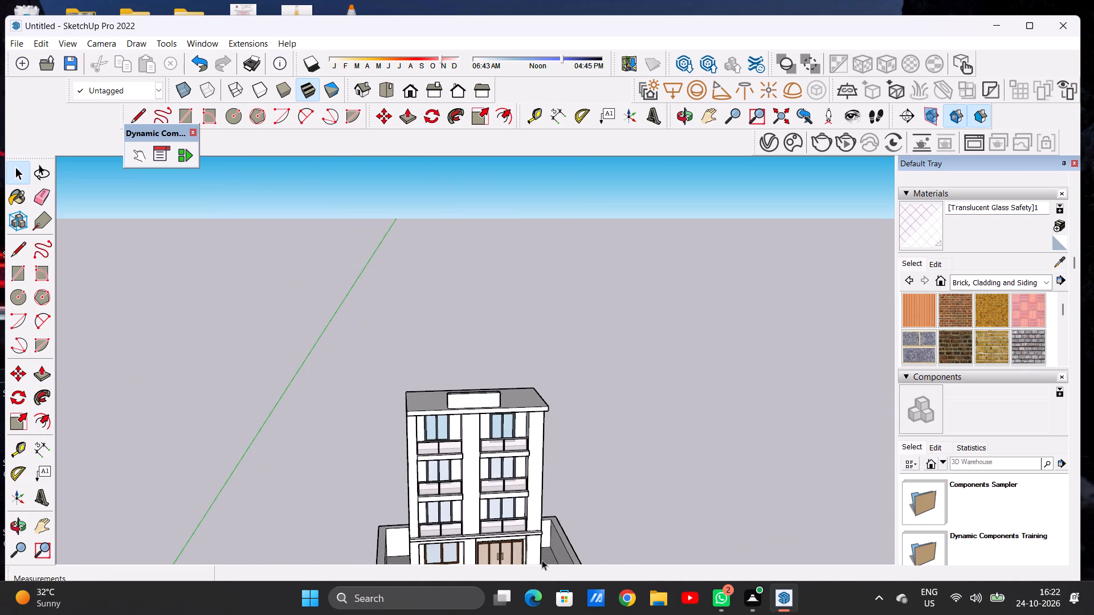
scroll(708, 542, "up", 4)
scroll(426, 410, "down", 12)
scroll(368, 444, "up", 1)
scroll(368, 447, "down", 1)
scroll(373, 465, "up", 14)
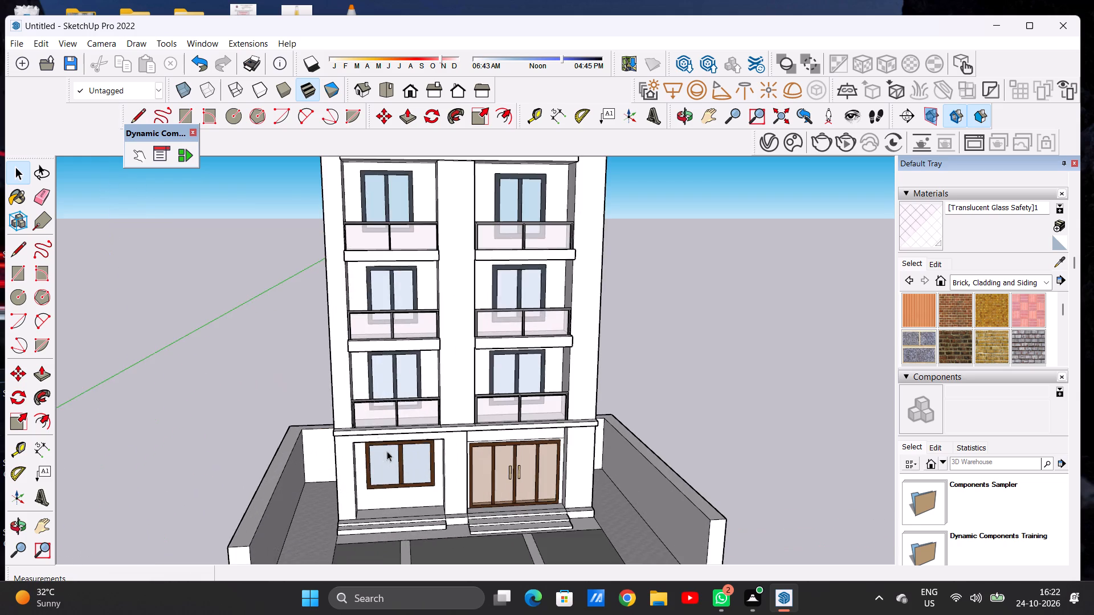
middle_click_drag(368, 409, 365, 388)
scroll(365, 387, "up", 2)
scroll(356, 403, "down", 4)
scroll(344, 313, "up", 5)
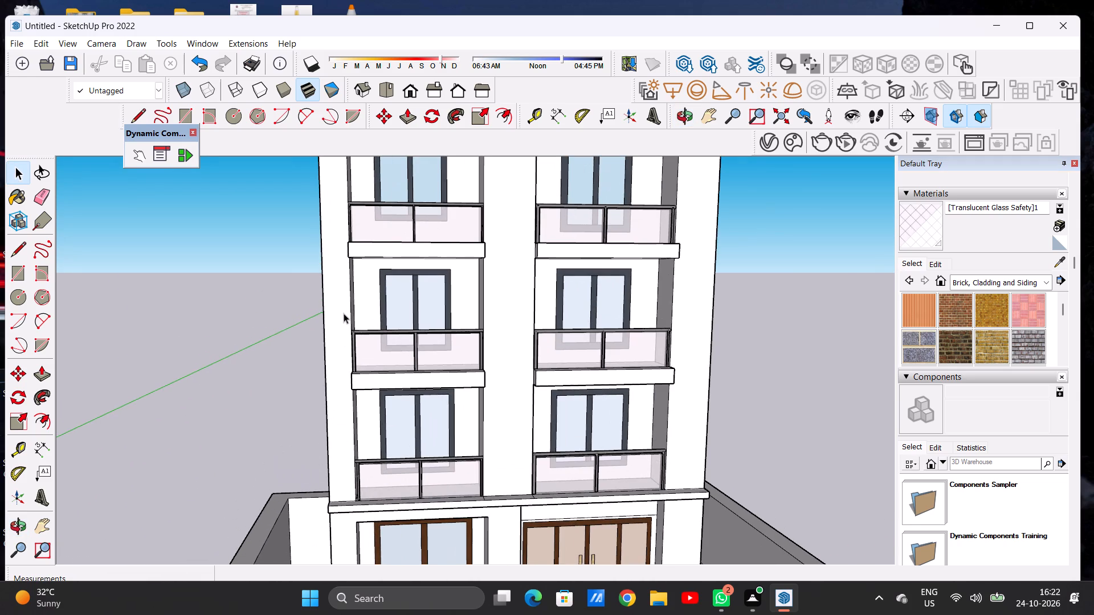
scroll(952, 318, "down", 2)
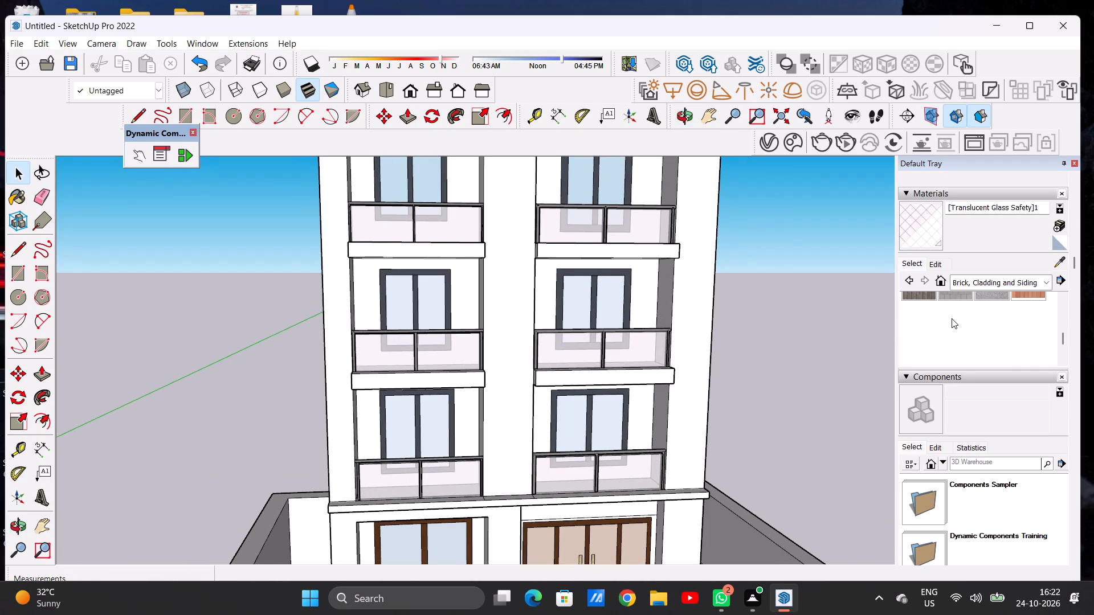
scroll(952, 318, "up", 2)
scroll(952, 318, "down", 2)
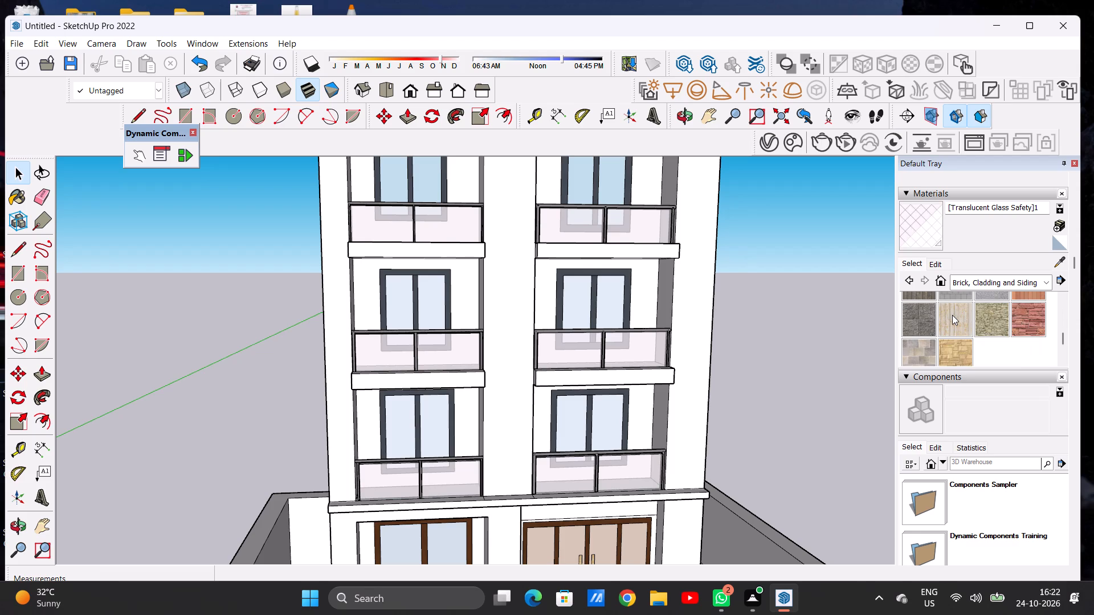
scroll(952, 315, "up", 1)
left_click(952, 315)
scroll(391, 326, "up", 5)
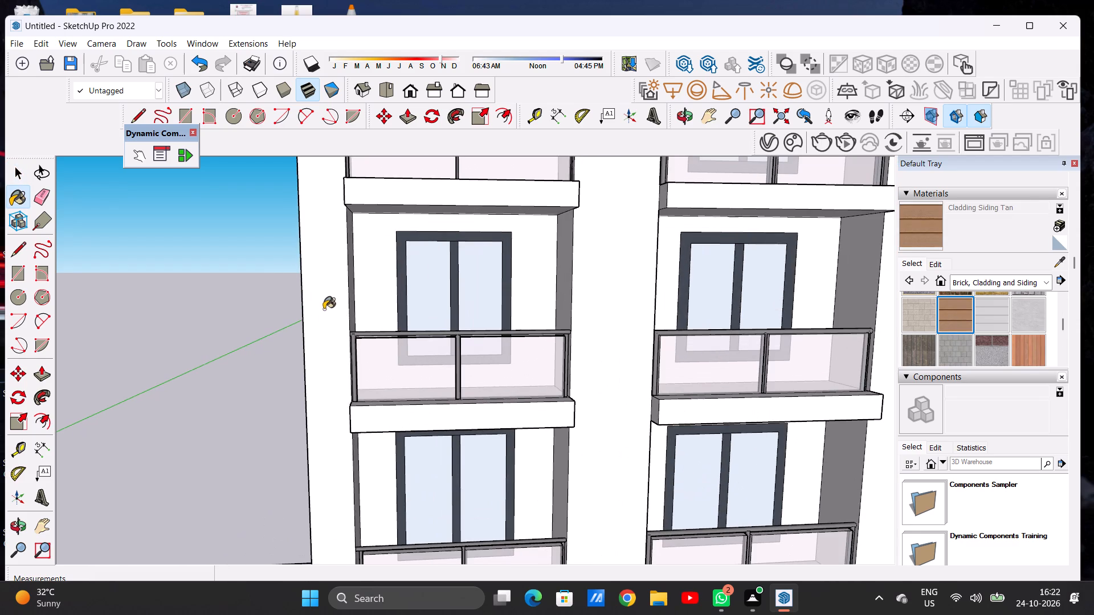
left_click(324, 309)
Lighten the Cladding Siding Tan material to a paler orange-tan by raising its colour brightness.
scroll(324, 309, "down", 16)
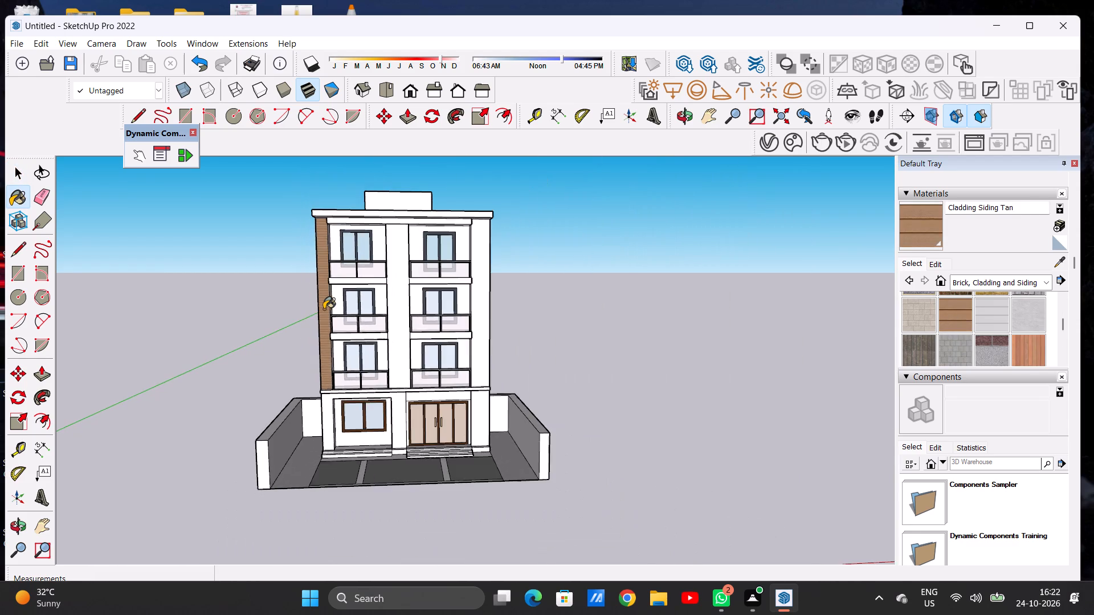
scroll(324, 307, "down", 1)
scroll(324, 307, "up", 13)
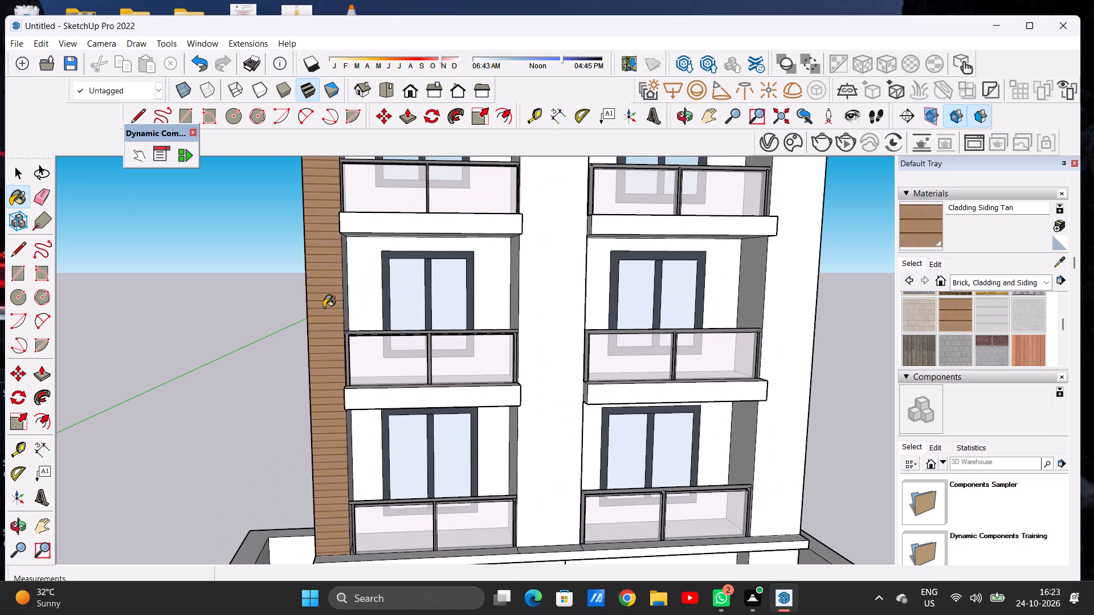
scroll(324, 307, "up", 1)
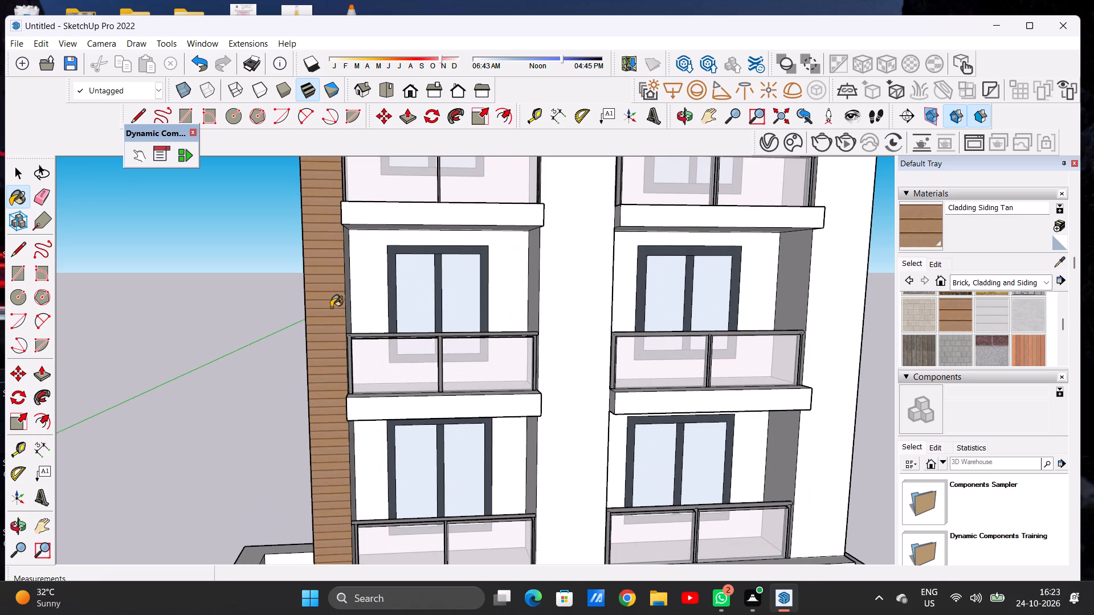
left_click(912, 264)
left_click(937, 264)
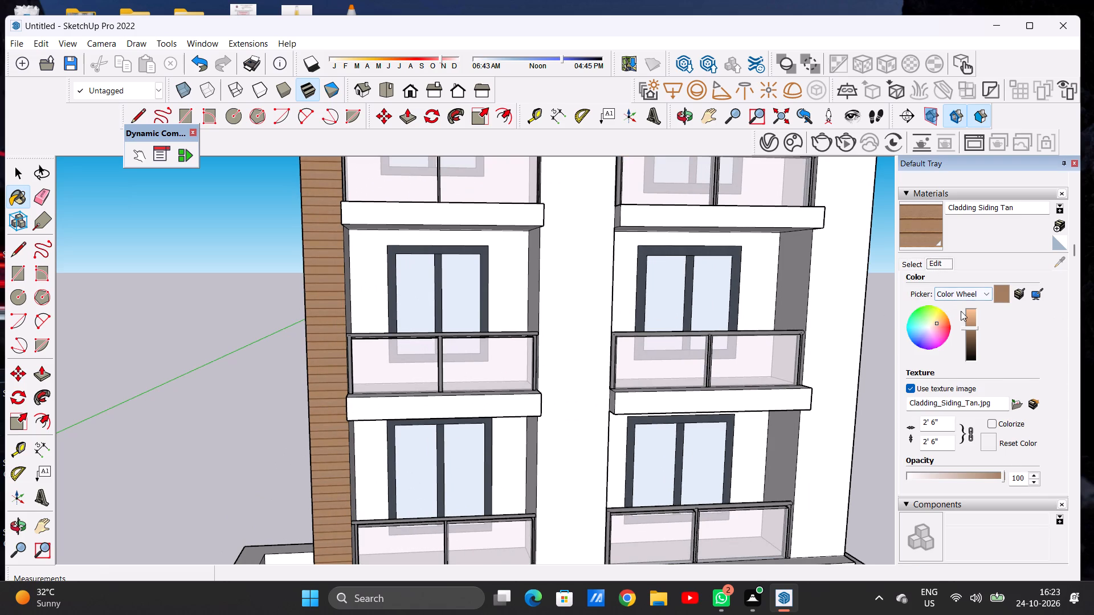
left_click(968, 320)
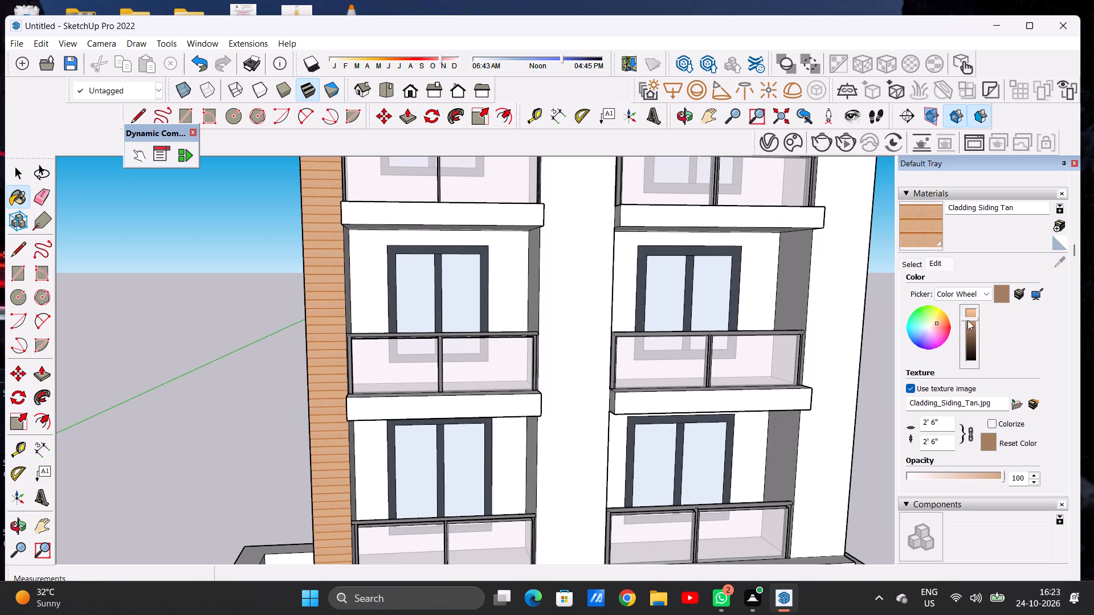
Examine the tan cladding on the left outer pier against the rest of the front facade.
scroll(348, 327, "down", 12)
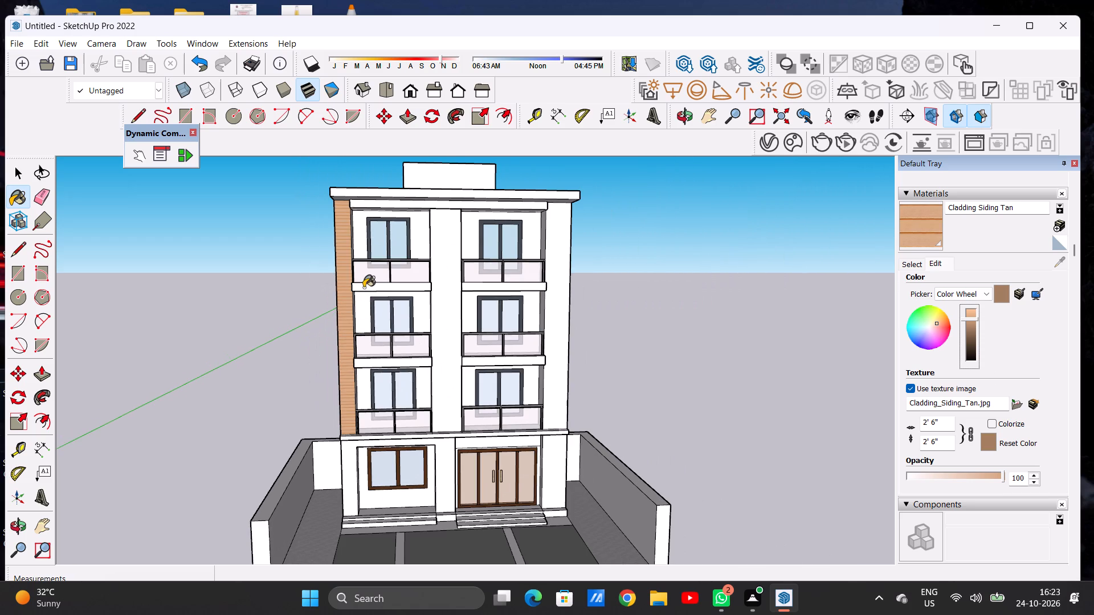
scroll(364, 288, "up", 8)
middle_click_drag(369, 264, 394, 306)
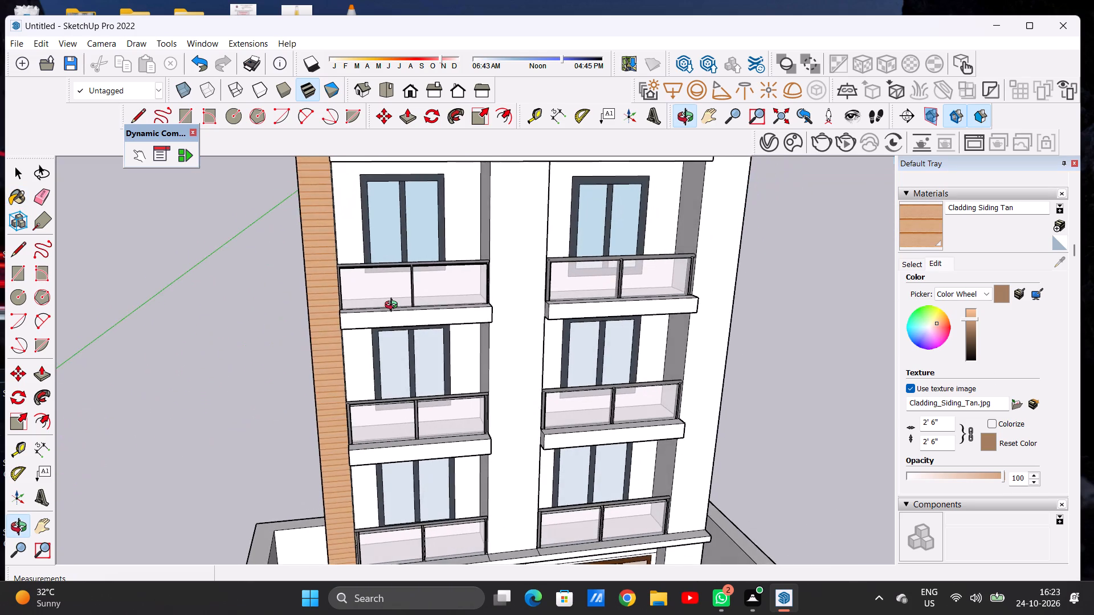
middle_click_drag(394, 306, 390, 290)
middle_click_drag(390, 290, 365, 289)
scroll(403, 266, "down", 7)
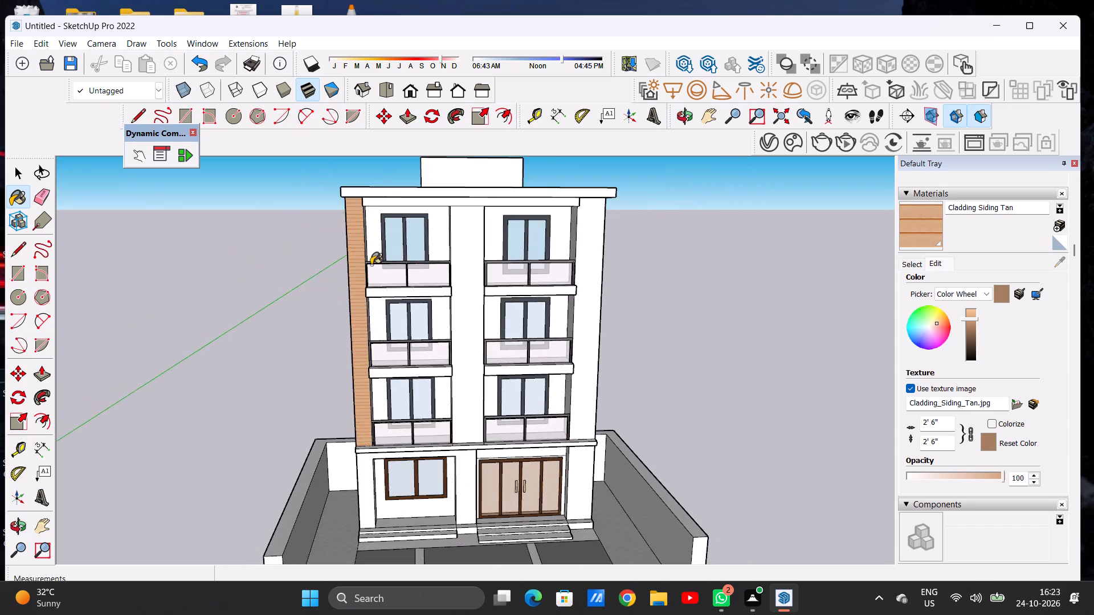
Paint the inner side faces of the left outer pier, beside the balconies on each upper floor, with Cladding Siding Tan.
scroll(371, 265, "down", 10)
scroll(370, 301, "up", 11)
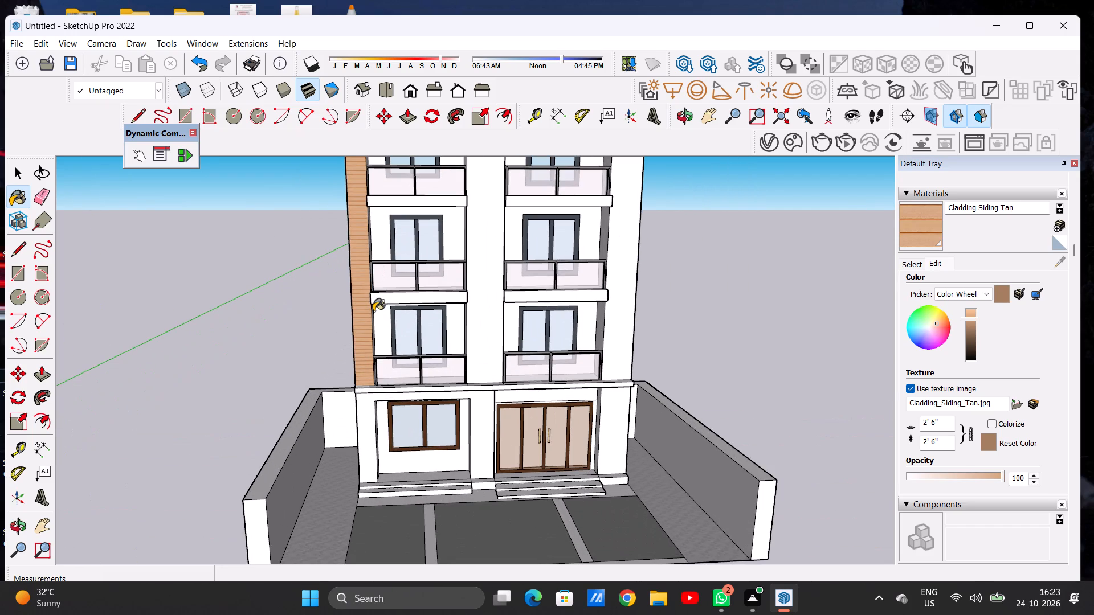
scroll(318, 297, "down", 3)
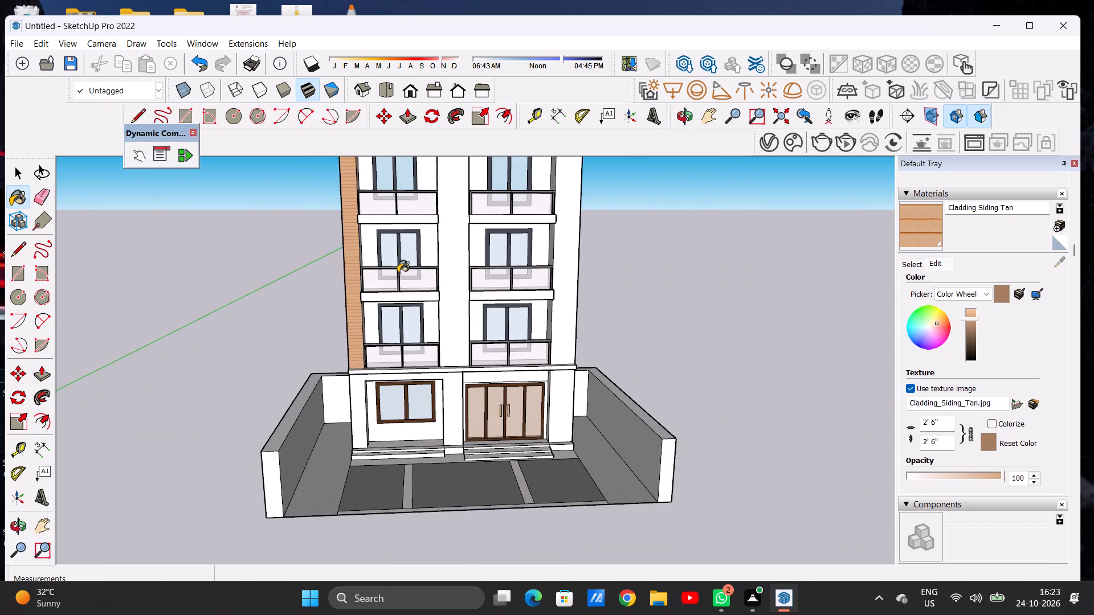
middle_click_drag(403, 273, 243, 290)
scroll(369, 251, "up", 8)
scroll(439, 232, "down", 1)
scroll(439, 232, "up", 4)
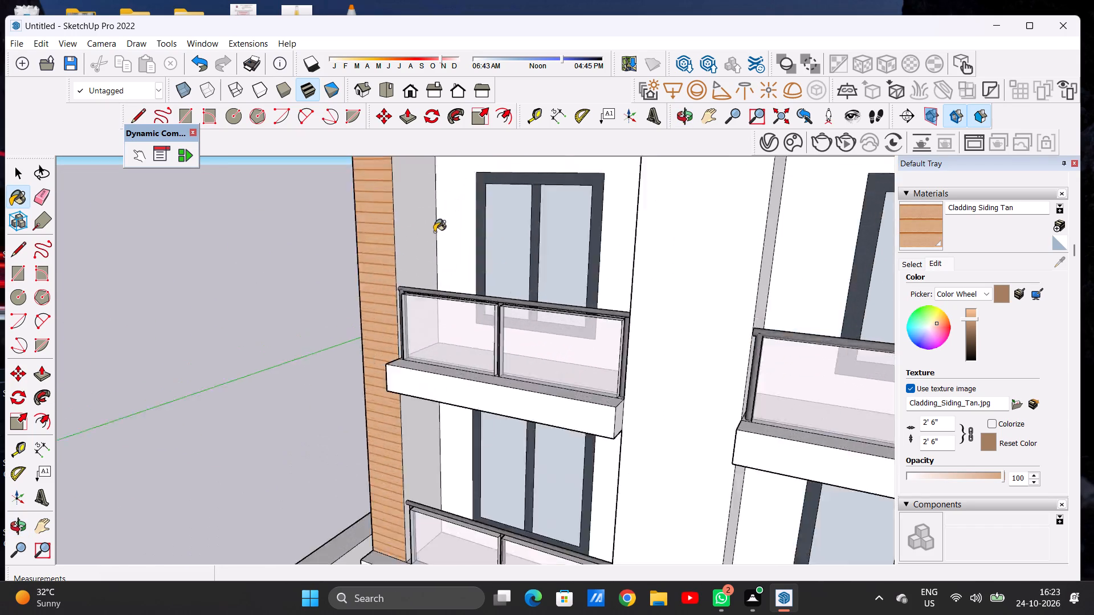
left_click(406, 231)
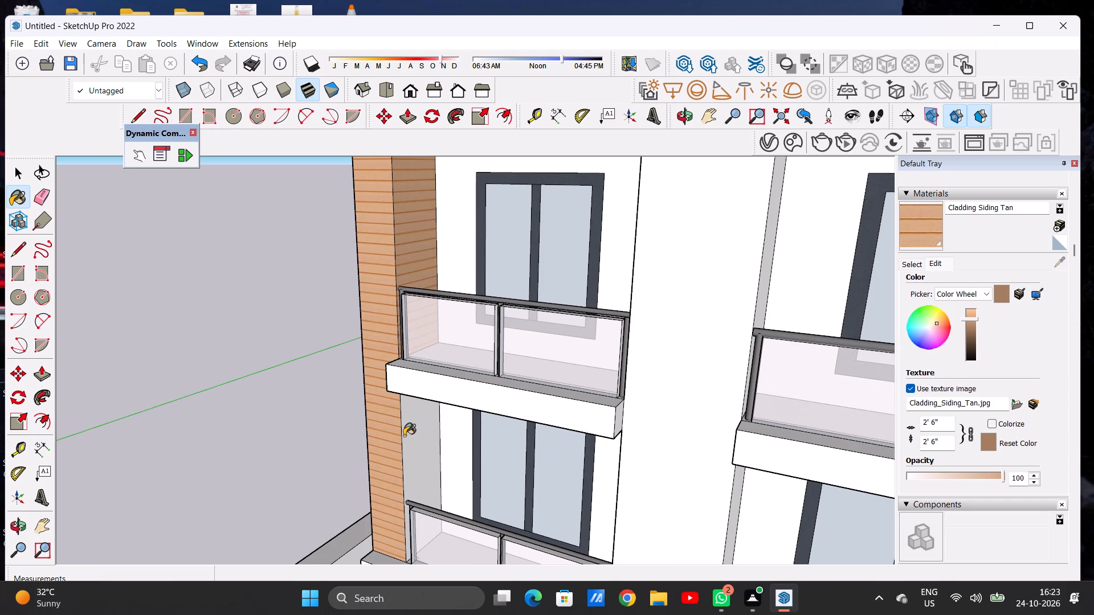
left_click(411, 429)
scroll(352, 377, "down", 13)
scroll(385, 290, "up", 3)
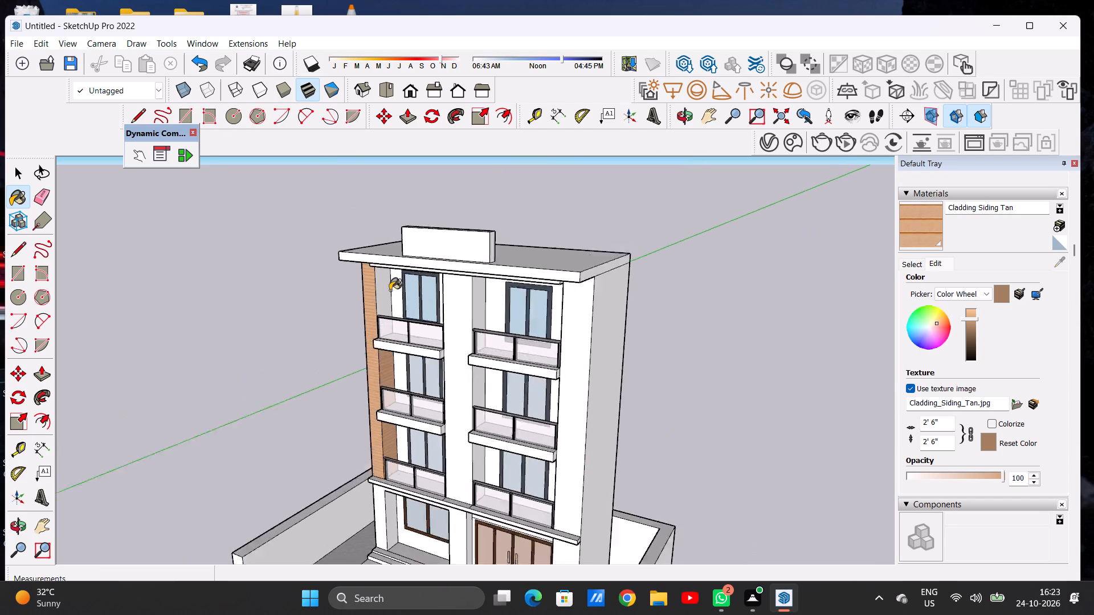
scroll(390, 290, "up", 11)
left_click(372, 291)
scroll(360, 268, "down", 15)
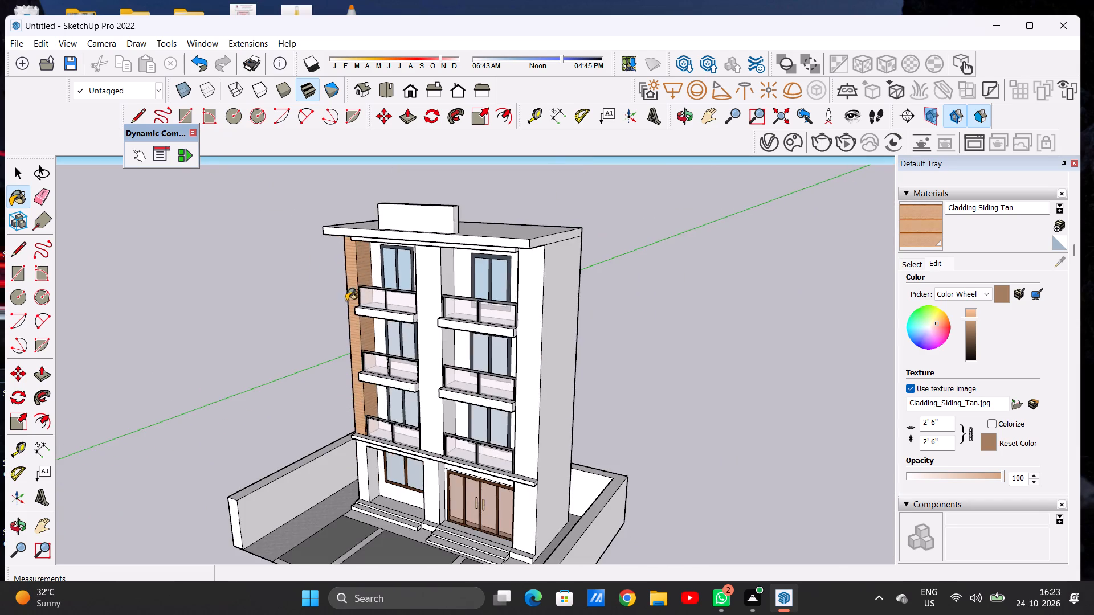
Examine the front facade with its clad left pier from several angles and distances, and consult the hotel brief.
middle_click_drag(358, 293, 494, 270)
middle_click_drag(336, 337, 354, 313)
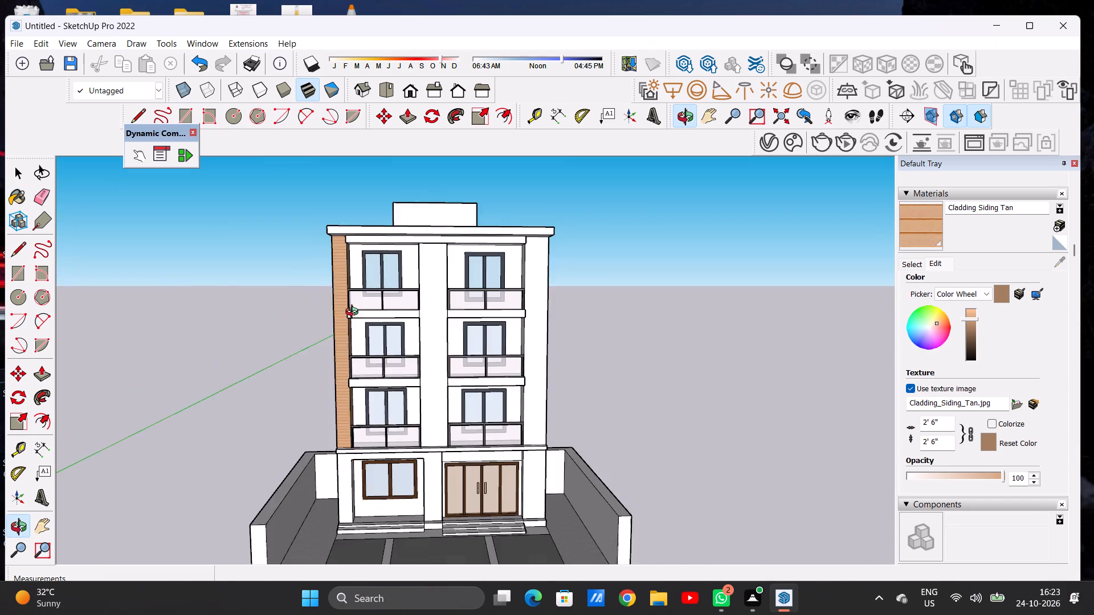
middle_click_drag(354, 313, 339, 315)
scroll(348, 318, "down", 2)
scroll(347, 317, "up", 5)
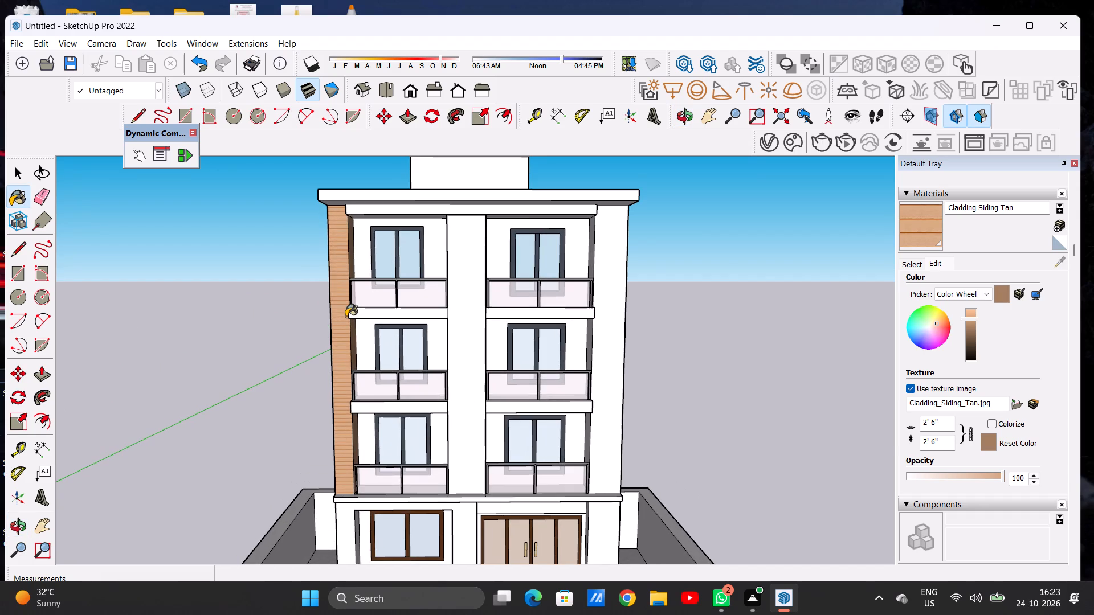
key("space")
scroll(346, 317, "down", 7)
middle_click_drag(360, 306, 313, 292)
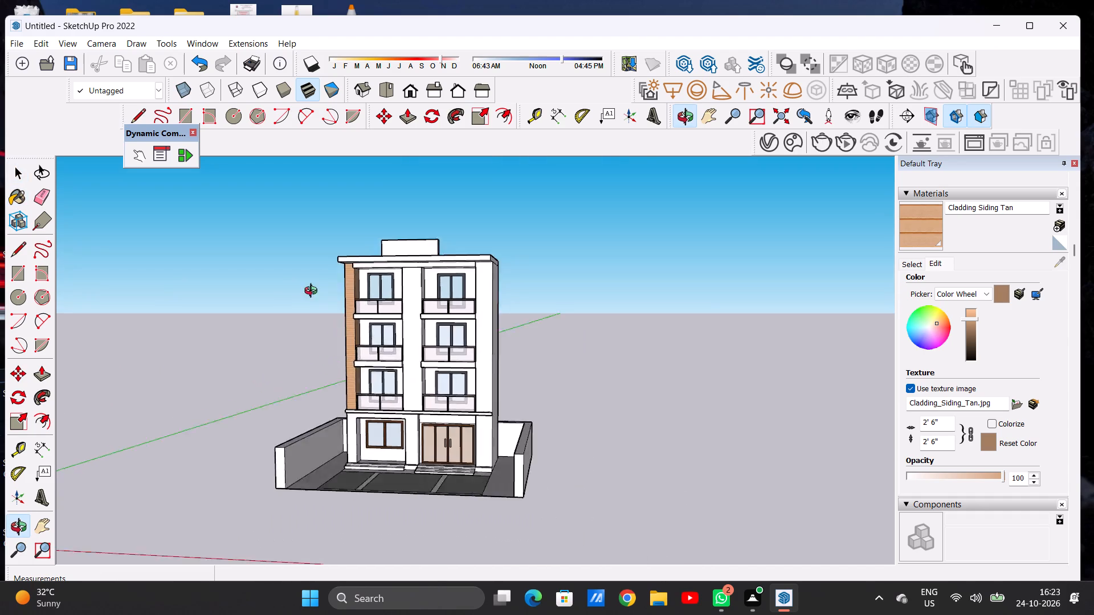
middle_click_drag(313, 292, 365, 312)
scroll(401, 326, "down", 3)
scroll(405, 314, "up", 9)
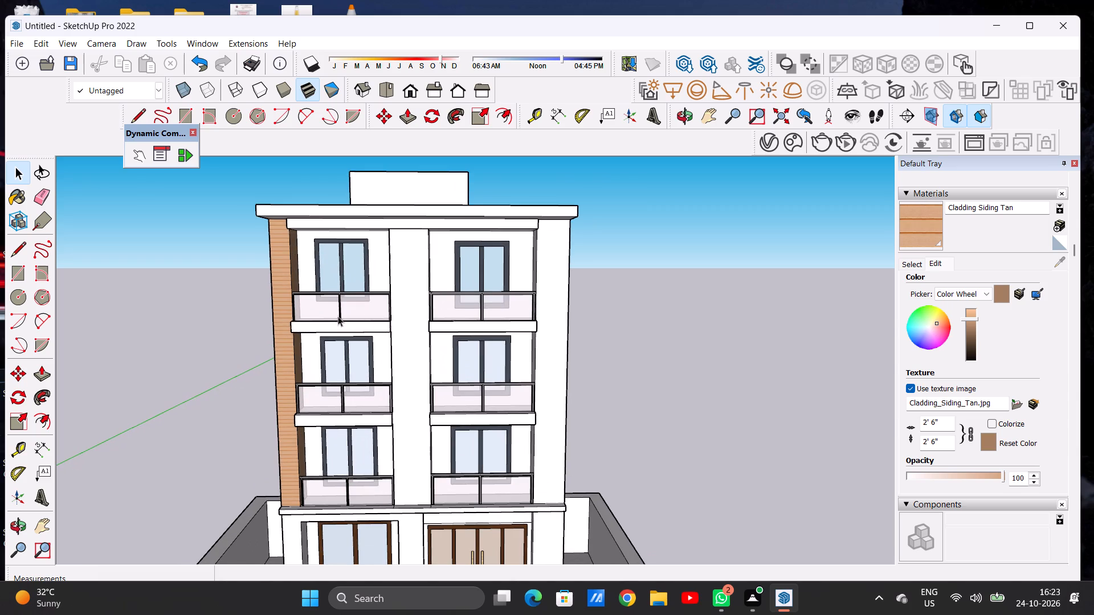
scroll(337, 316, "down", 1)
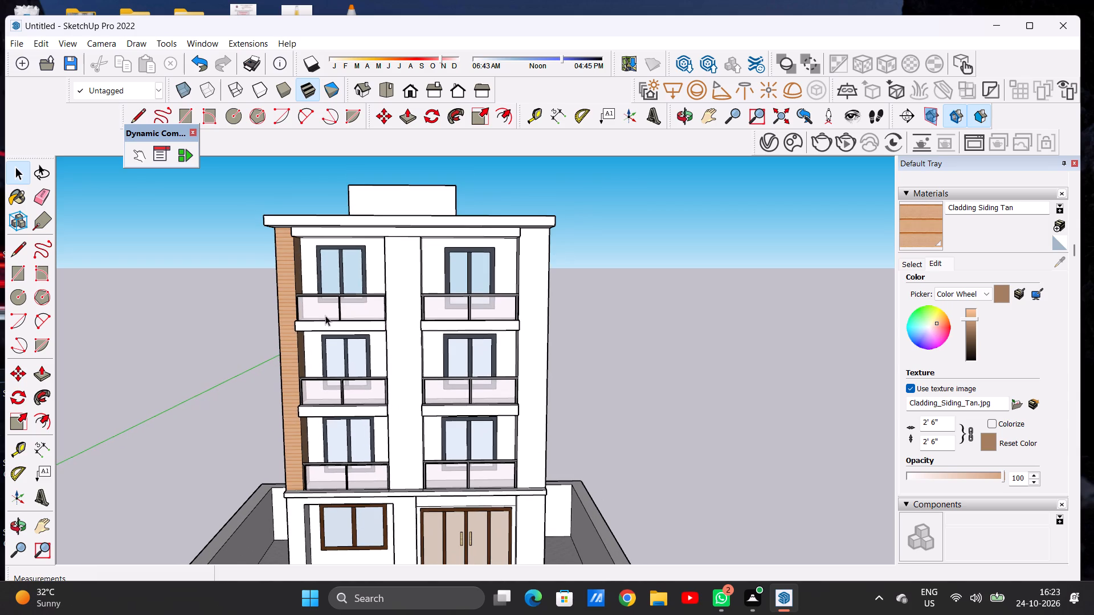
scroll(315, 286, "down", 3)
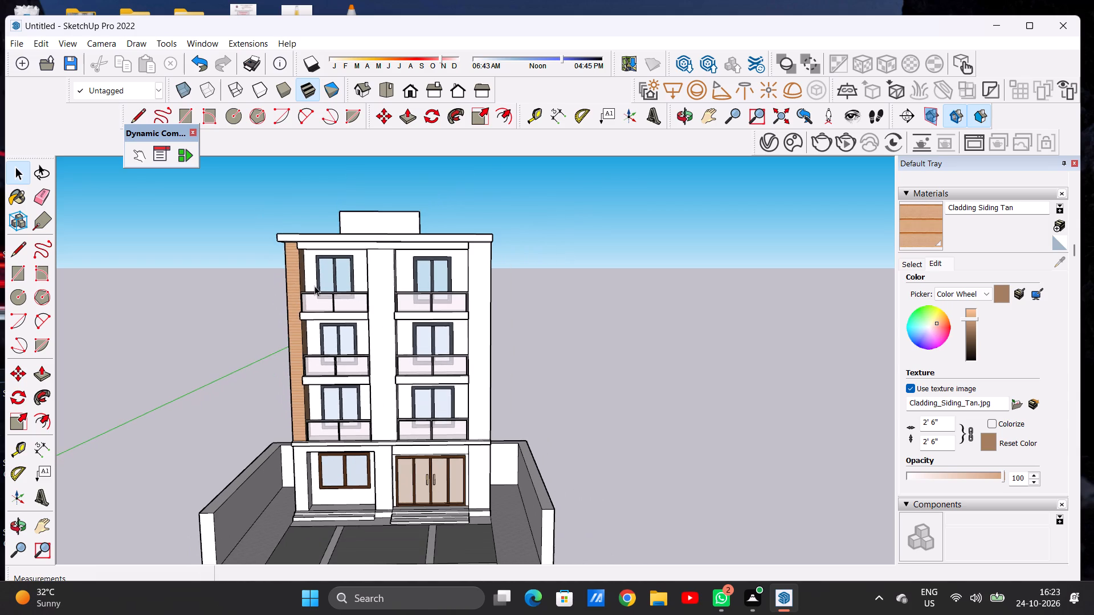
scroll(315, 286, "down", 2)
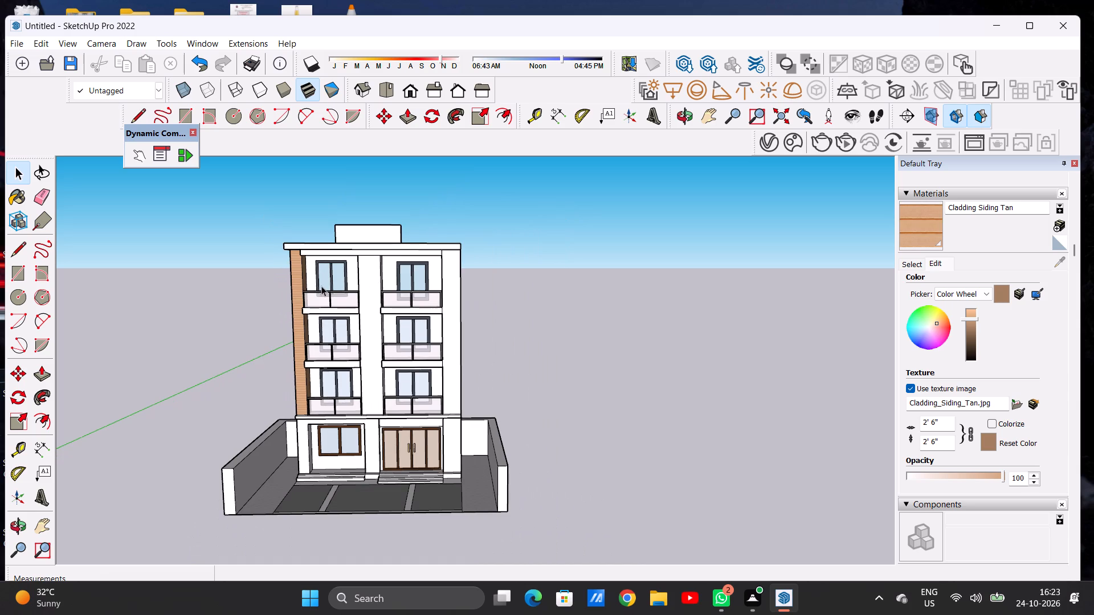
scroll(321, 286, "up", 6)
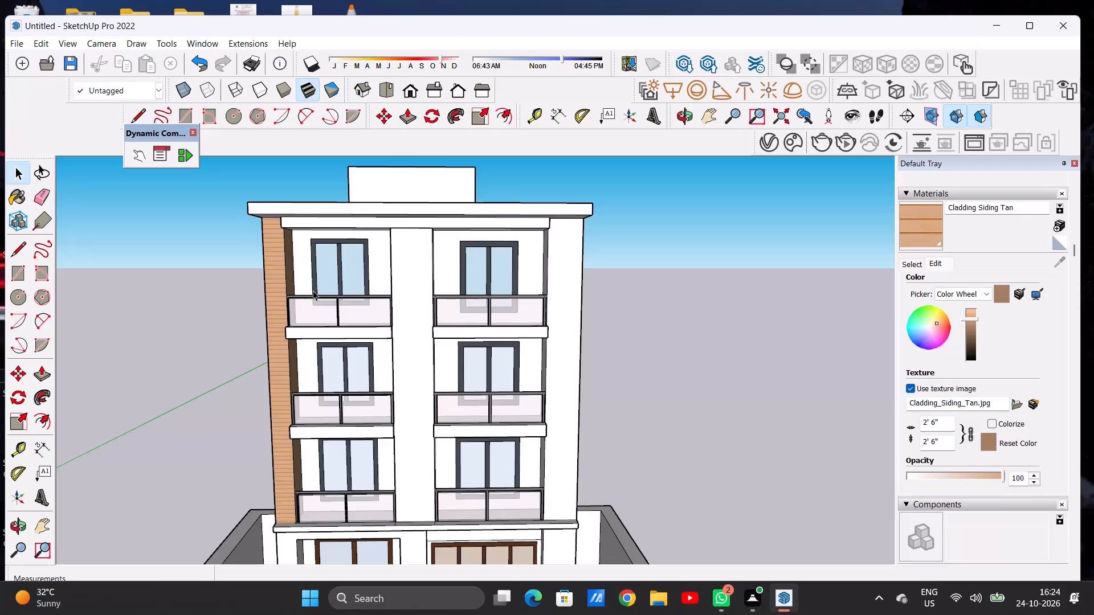
scroll(422, 247, "down", 9)
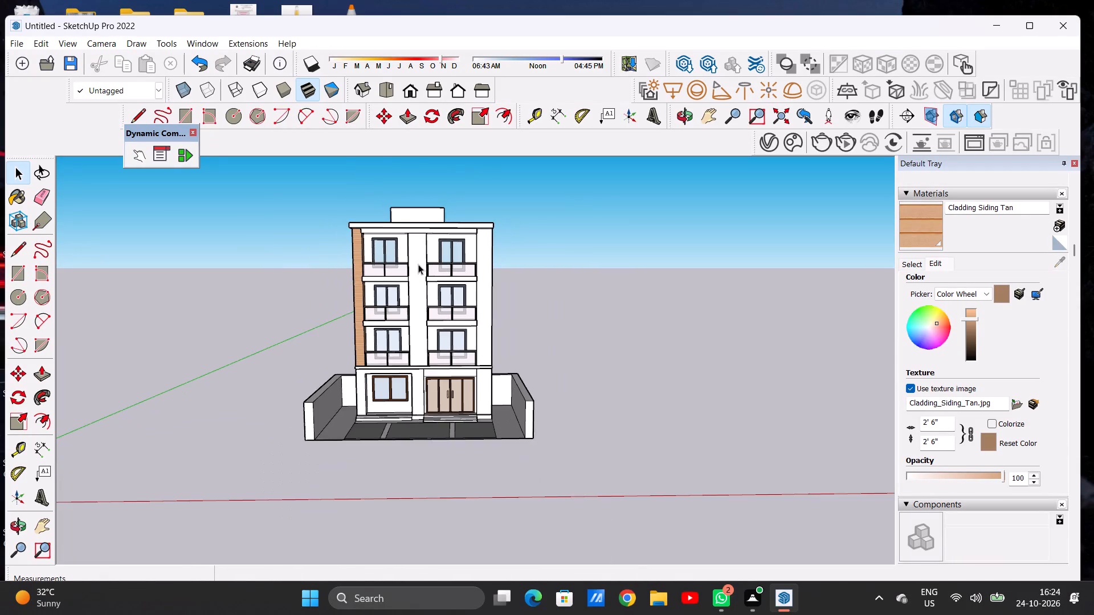
scroll(418, 270, "up", 13)
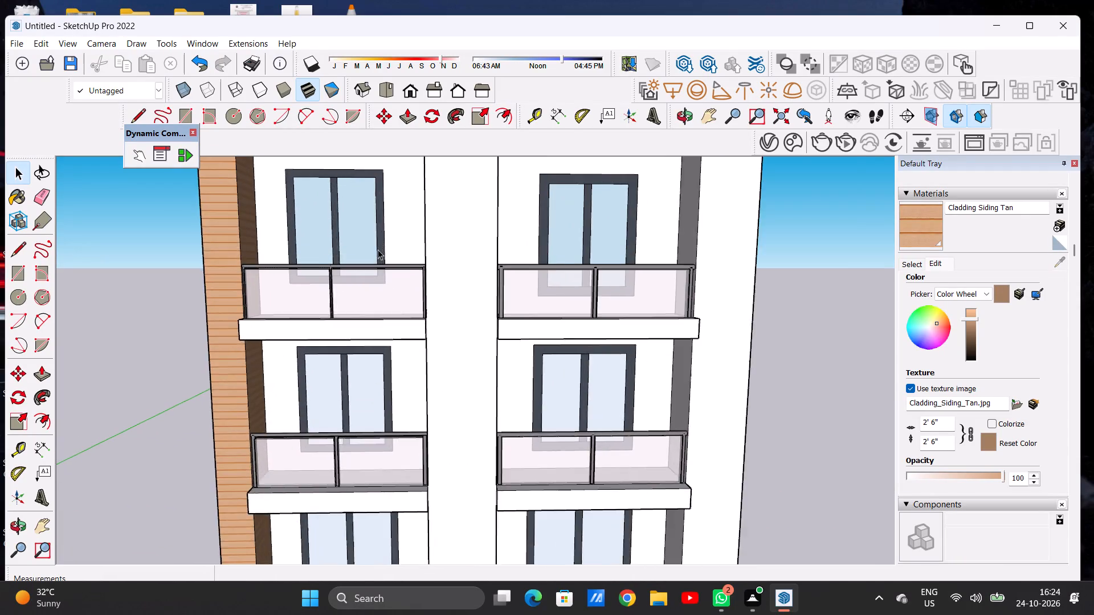
scroll(386, 240, "up", 2)
scroll(386, 268, "down", 10)
scroll(386, 229, "up", 6)
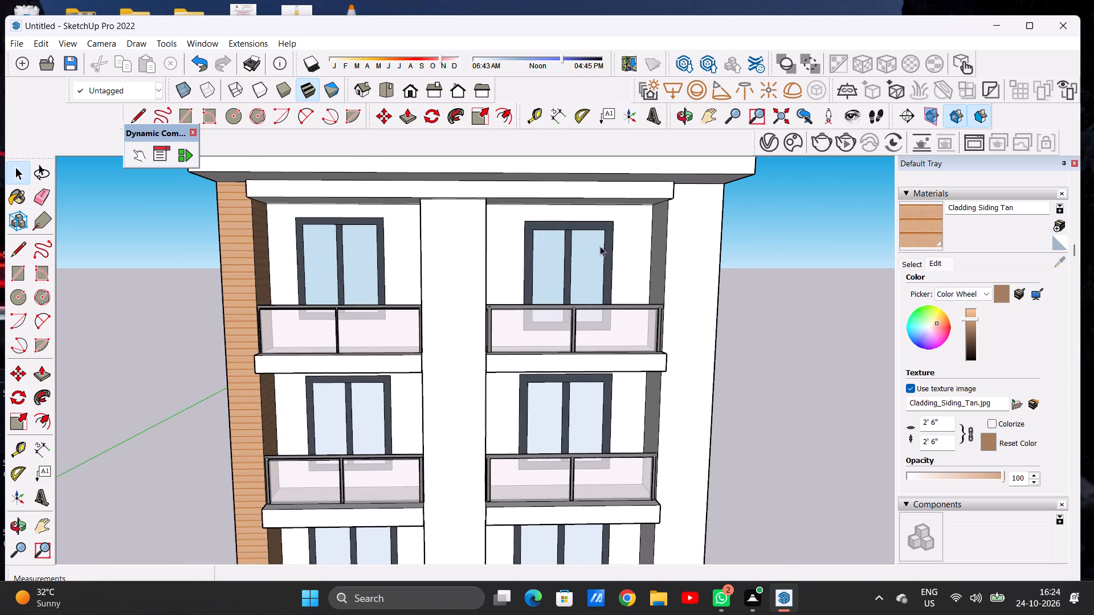
scroll(495, 235, "down", 7)
middle_click_drag(480, 239, 483, 166)
scroll(476, 200, "up", 2)
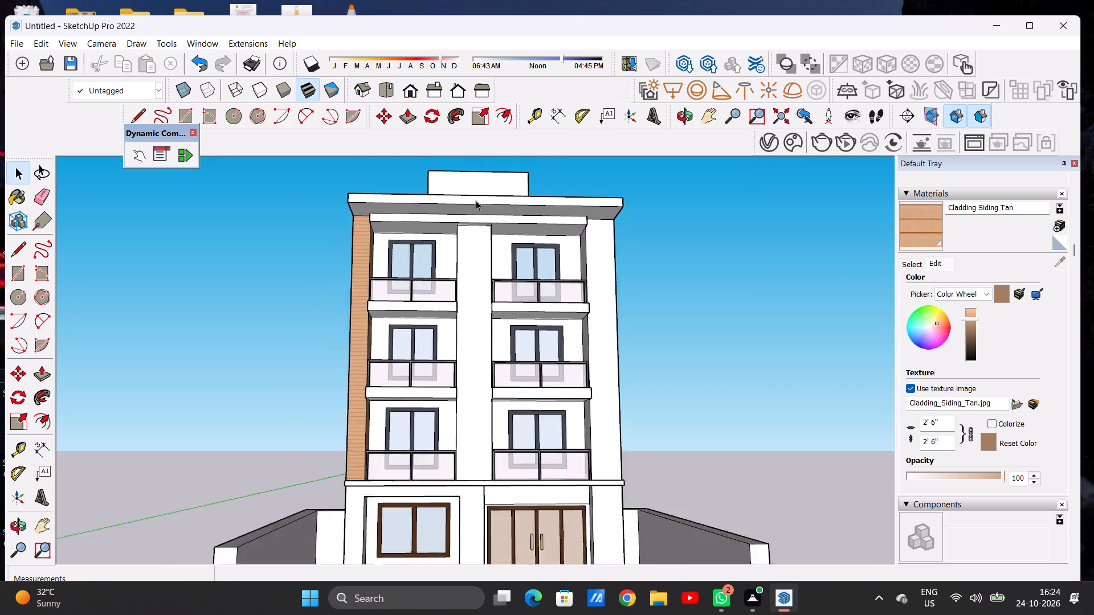
scroll(476, 200, "up", 4)
middle_click_drag(471, 215, 466, 252)
scroll(435, 235, "down", 10)
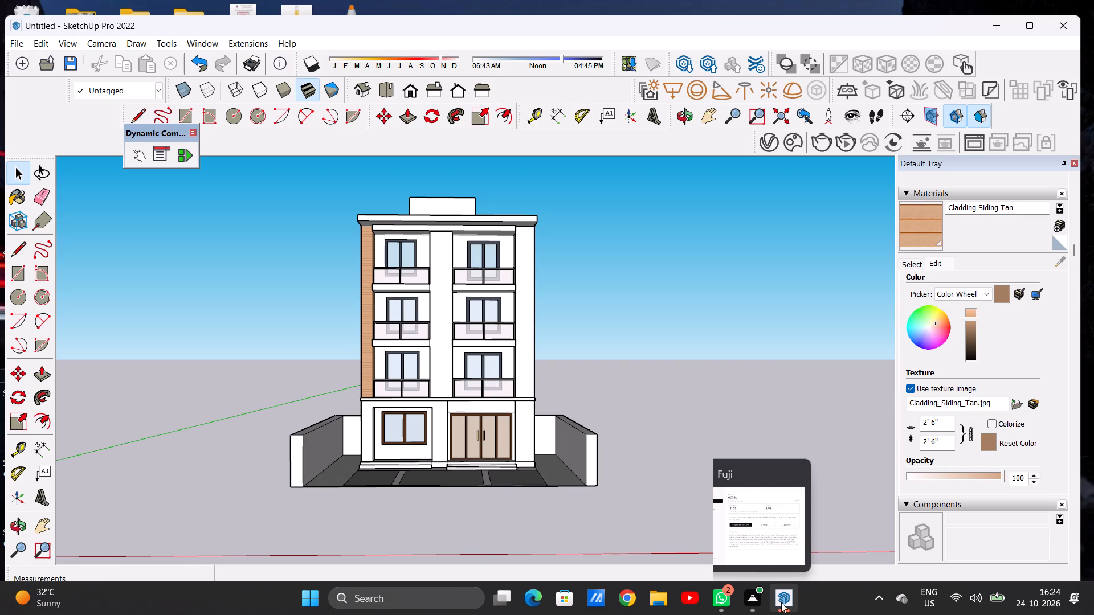
left_click(772, 535)
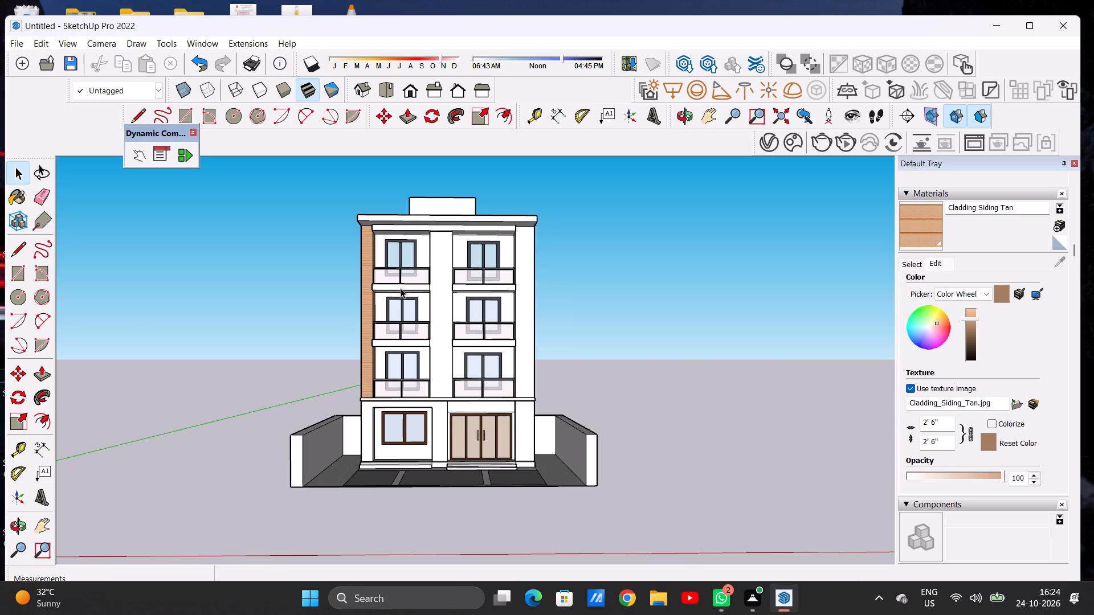
Switch the material library to the Colors-Named collection and bring up its beige and tan swatches.
scroll(390, 241, "up", 3)
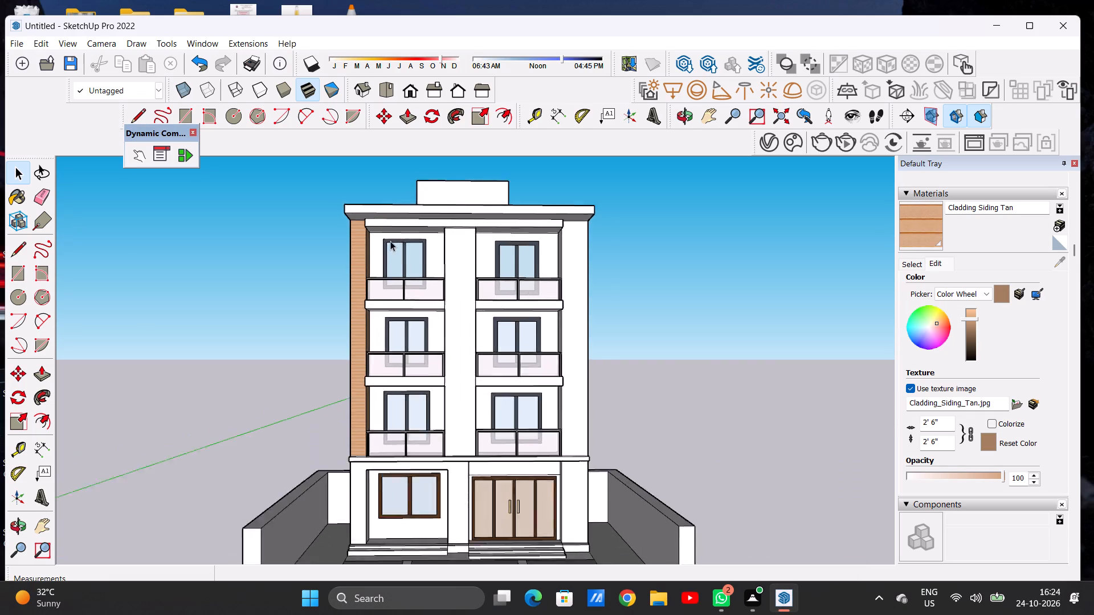
scroll(390, 241, "up", 3)
middle_click_drag(409, 237, 416, 194)
scroll(407, 215, "up", 7)
middle_click_drag(399, 227, 366, 237)
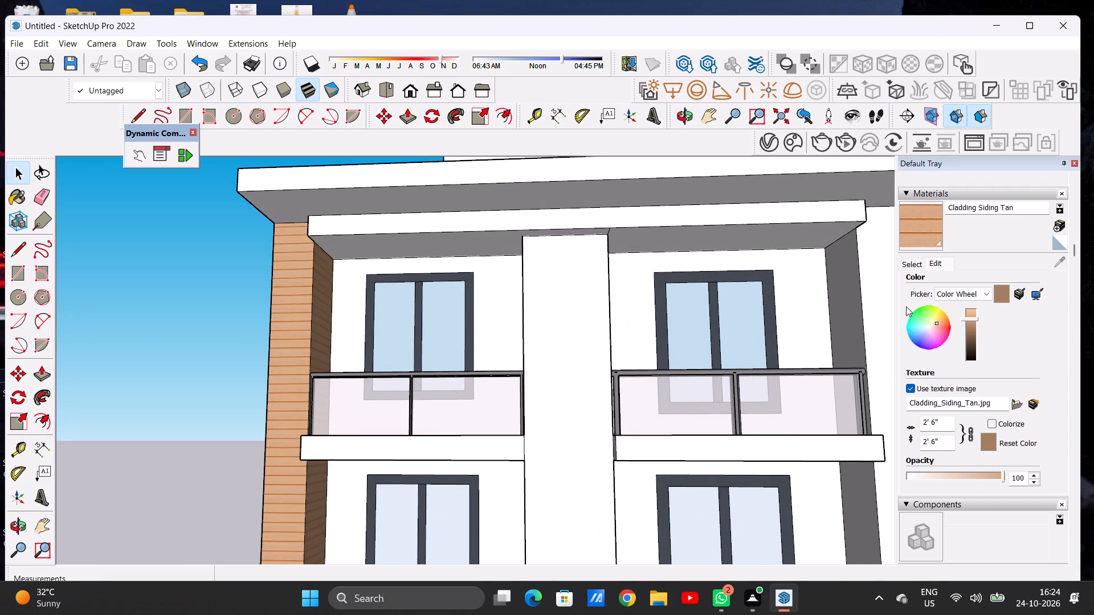
left_click(913, 259)
left_click(962, 280)
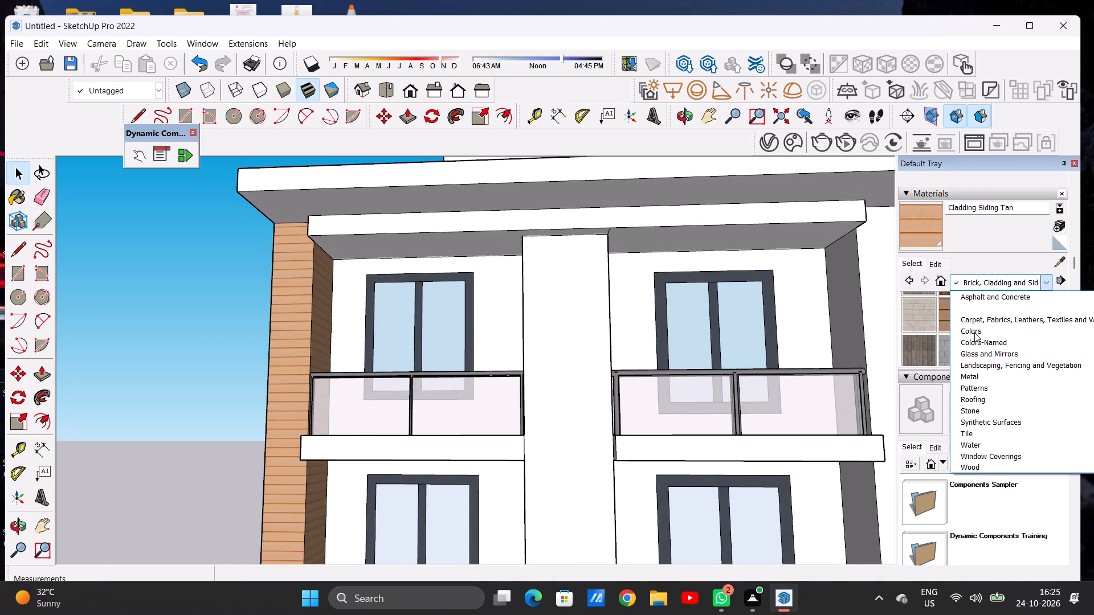
left_click(978, 333)
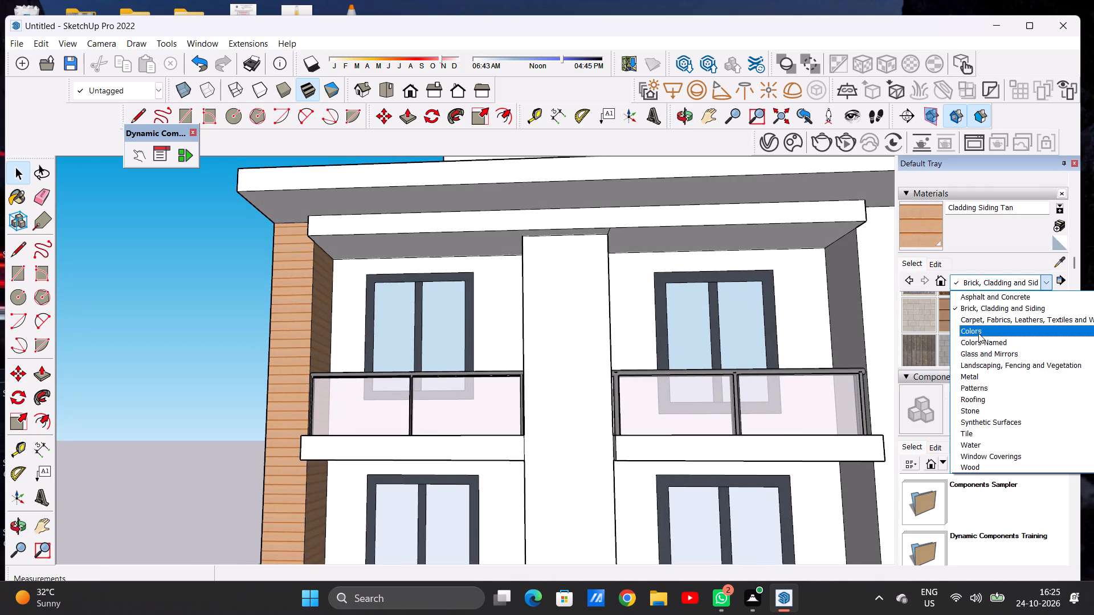
scroll(978, 333, "down", 5)
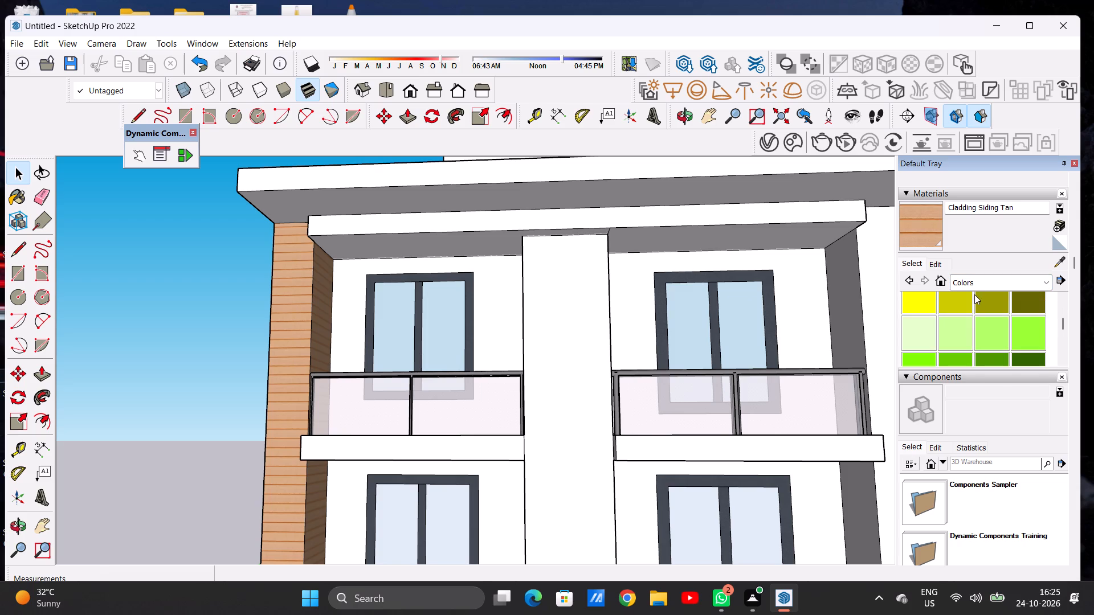
left_click(971, 285)
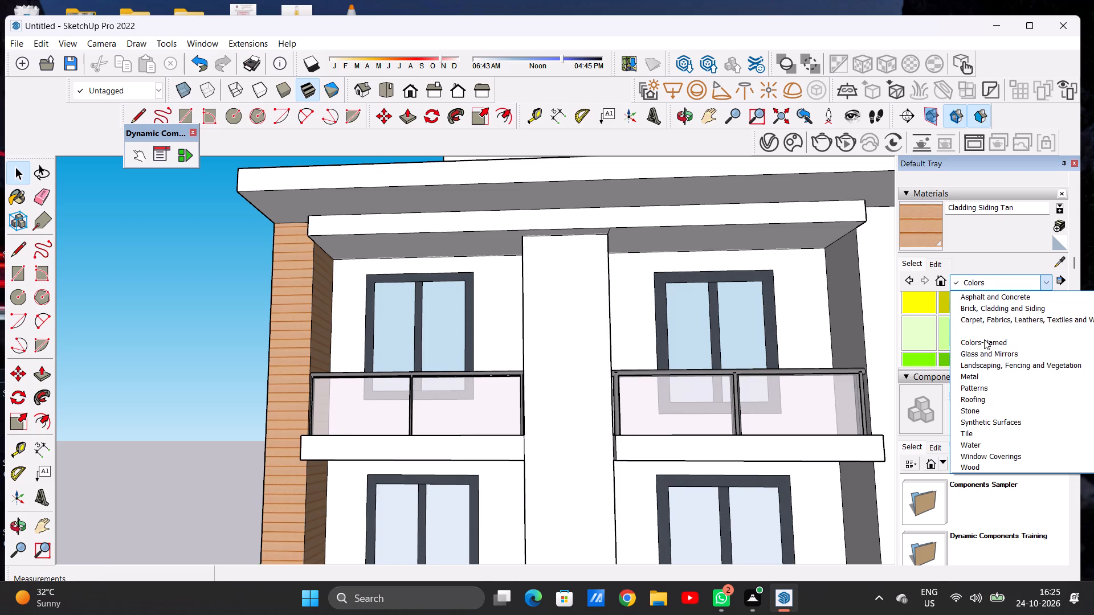
left_click(984, 339)
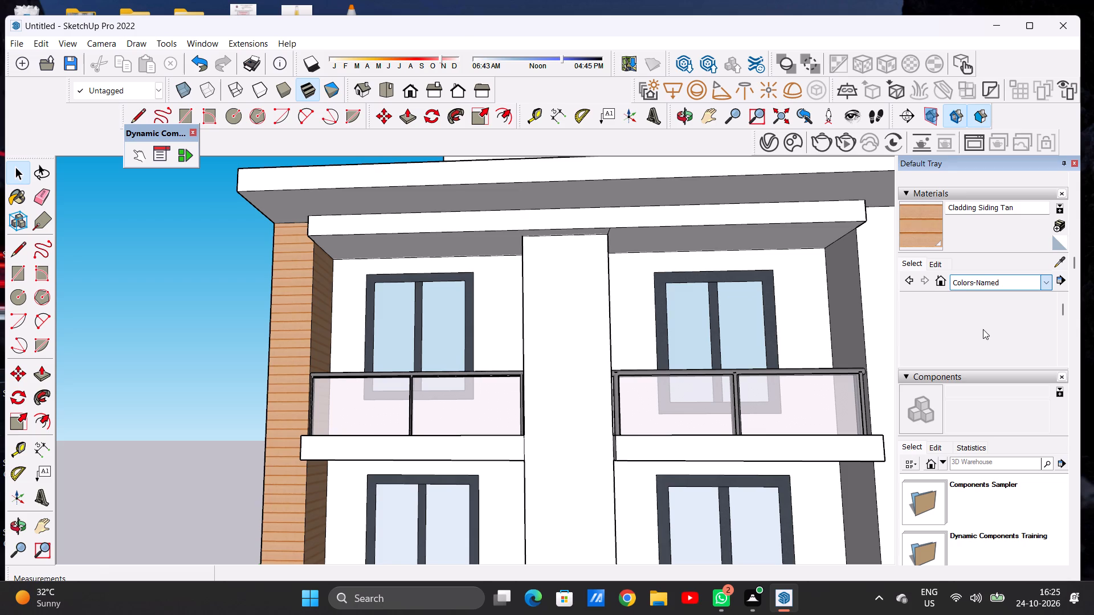
scroll(983, 329, "down", 4)
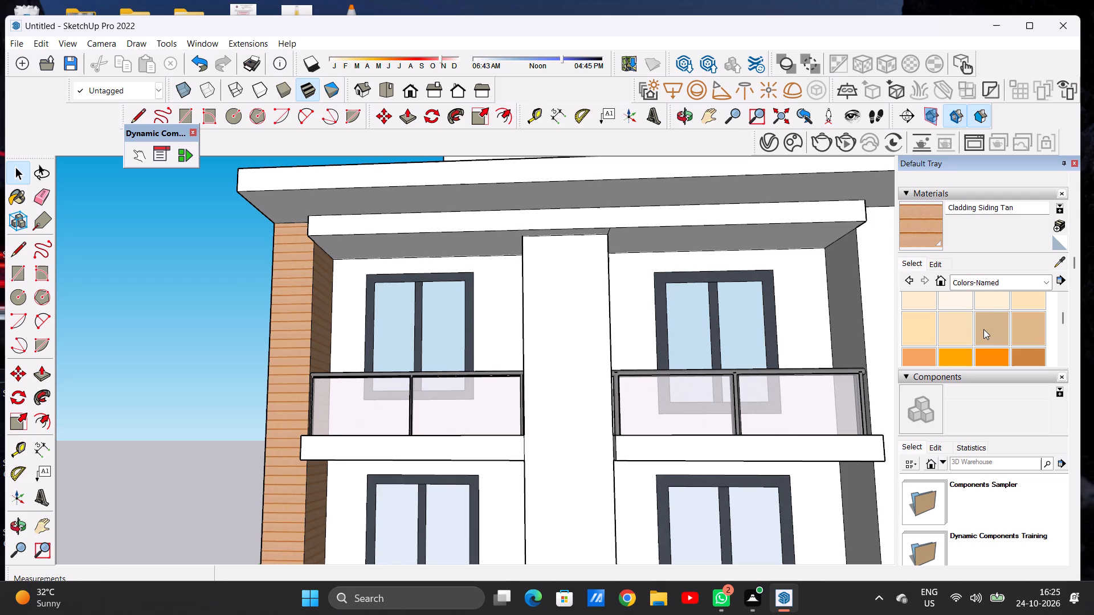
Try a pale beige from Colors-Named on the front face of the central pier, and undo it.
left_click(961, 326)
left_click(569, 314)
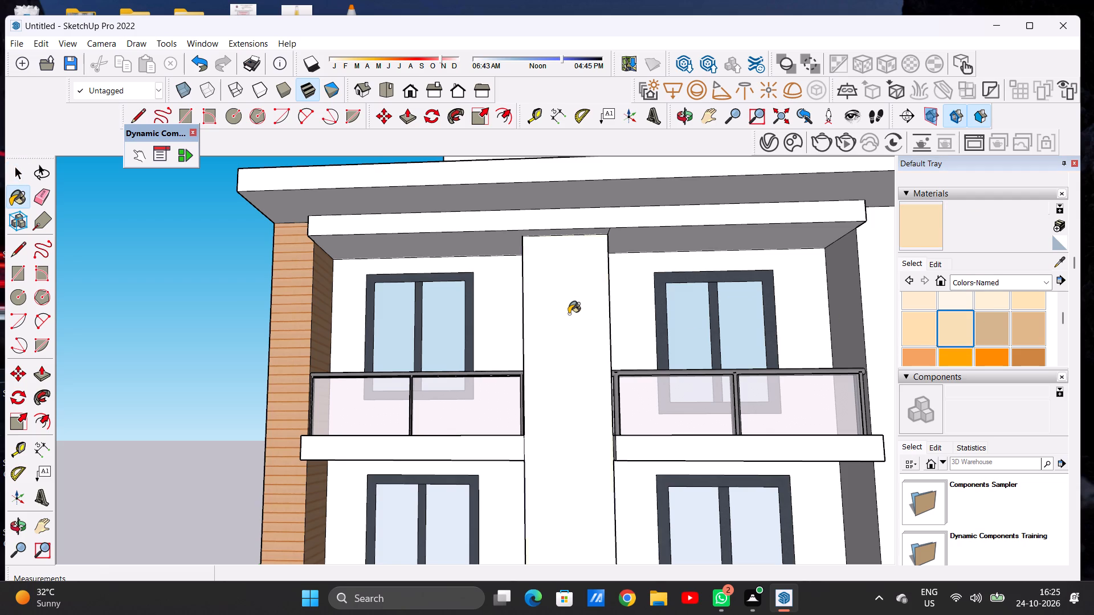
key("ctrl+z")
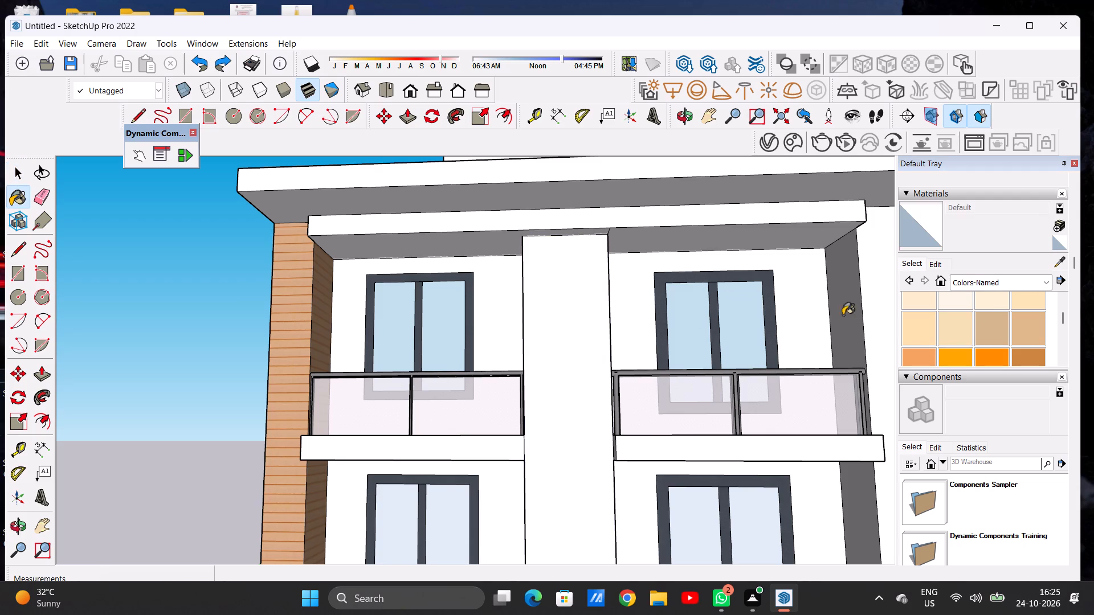
Paint the front face of the horizontal beam beneath the roof overhang with 0036_BurlyWood from Colors-Named.
left_click(1024, 326)
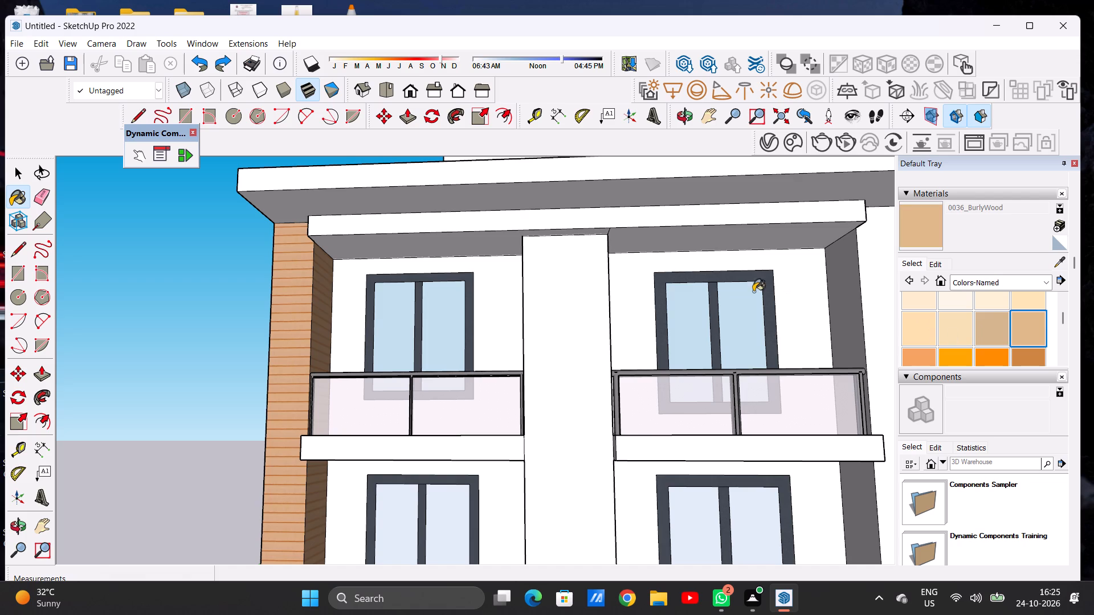
left_click(565, 220)
scroll(566, 243, "down", 5)
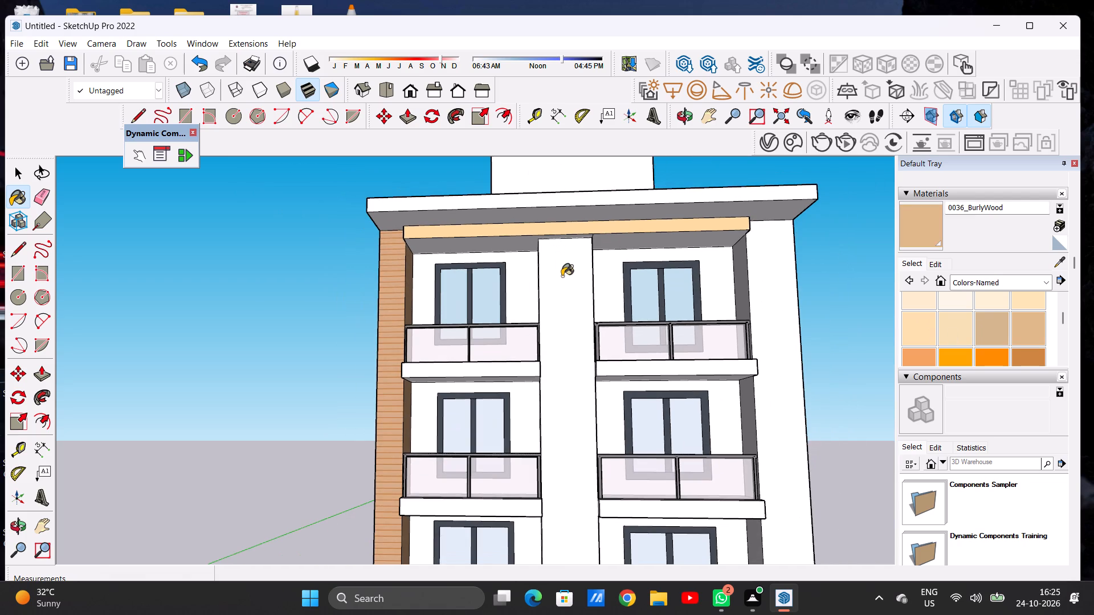
scroll(576, 257, "up", 5)
scroll(541, 292, "down", 4)
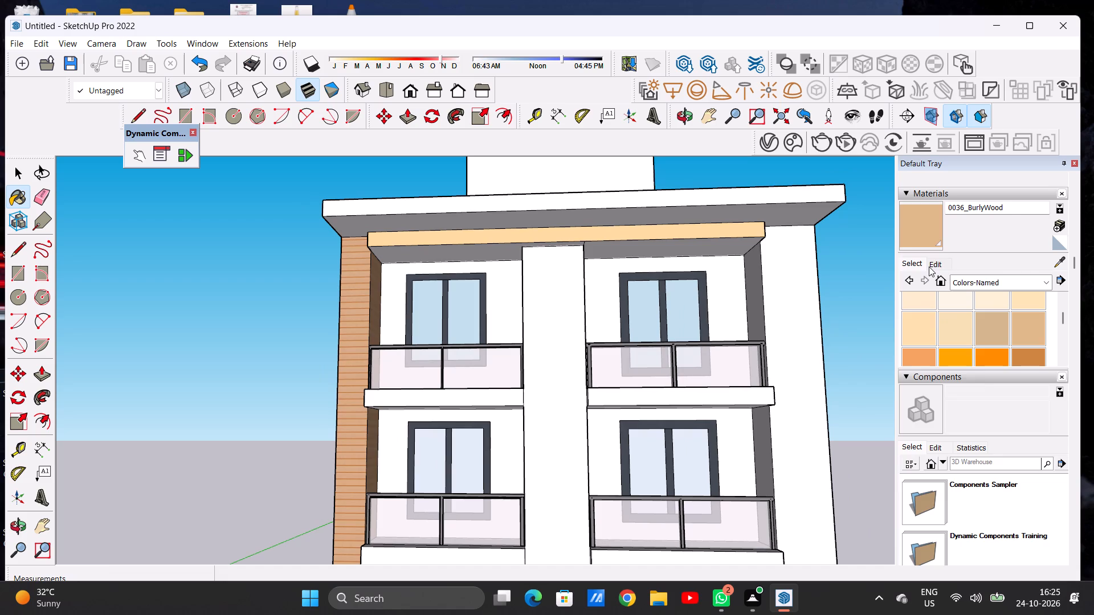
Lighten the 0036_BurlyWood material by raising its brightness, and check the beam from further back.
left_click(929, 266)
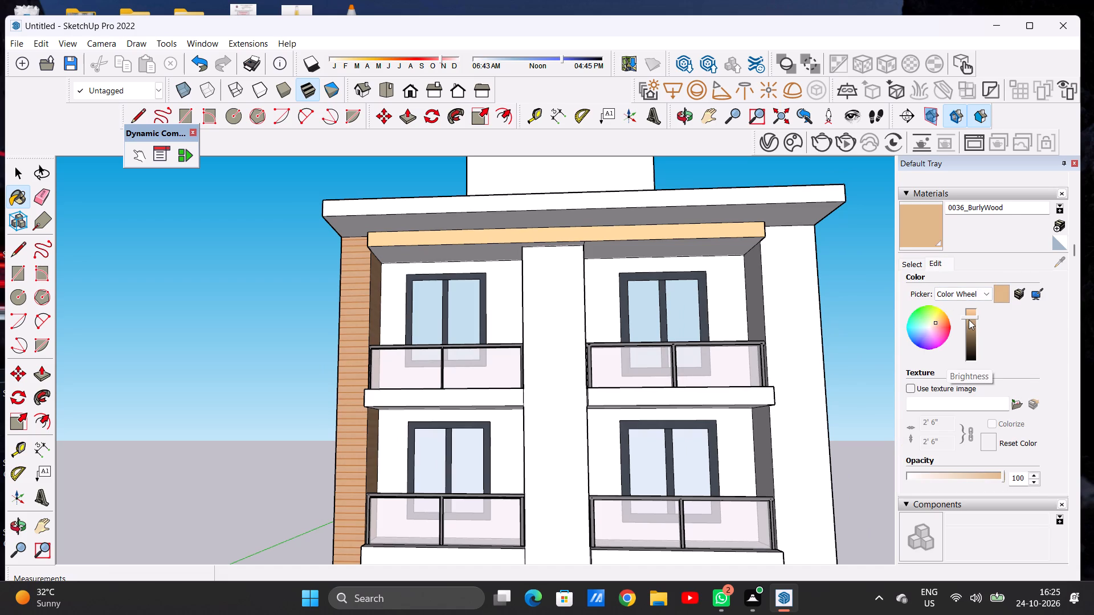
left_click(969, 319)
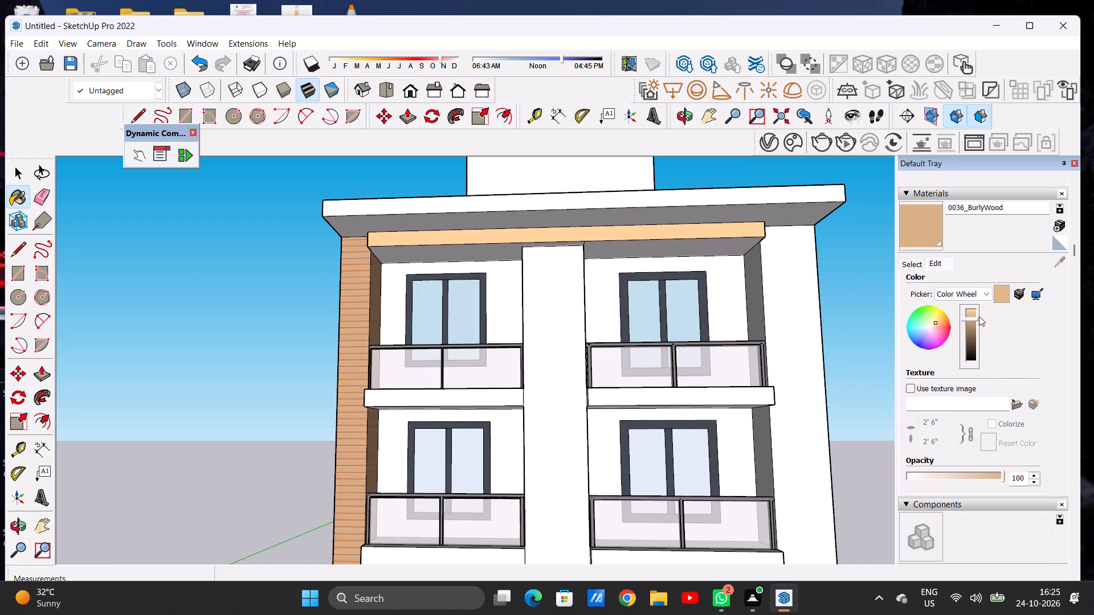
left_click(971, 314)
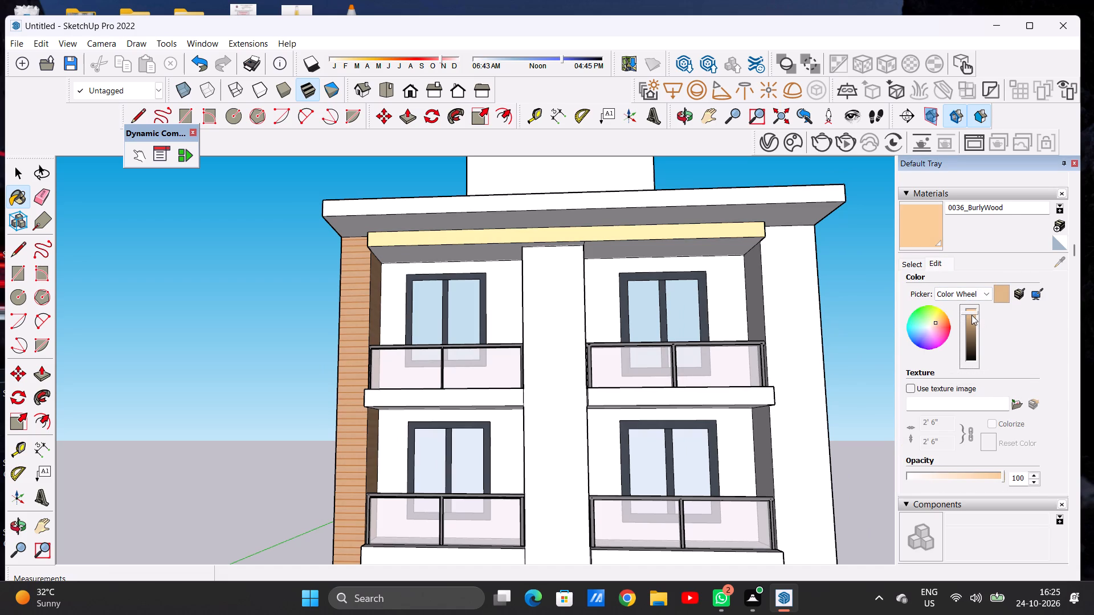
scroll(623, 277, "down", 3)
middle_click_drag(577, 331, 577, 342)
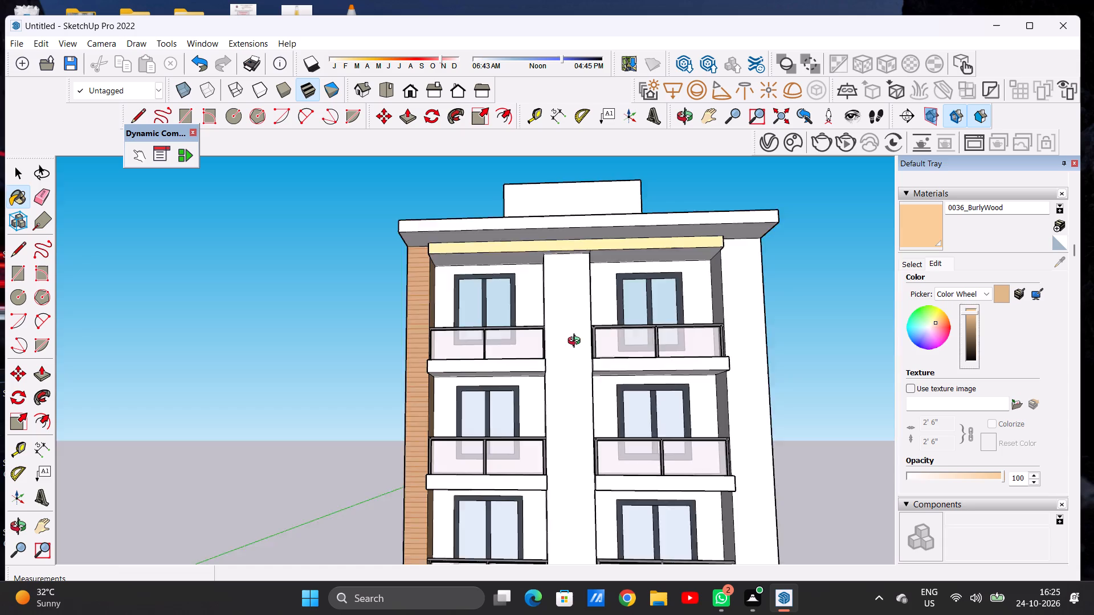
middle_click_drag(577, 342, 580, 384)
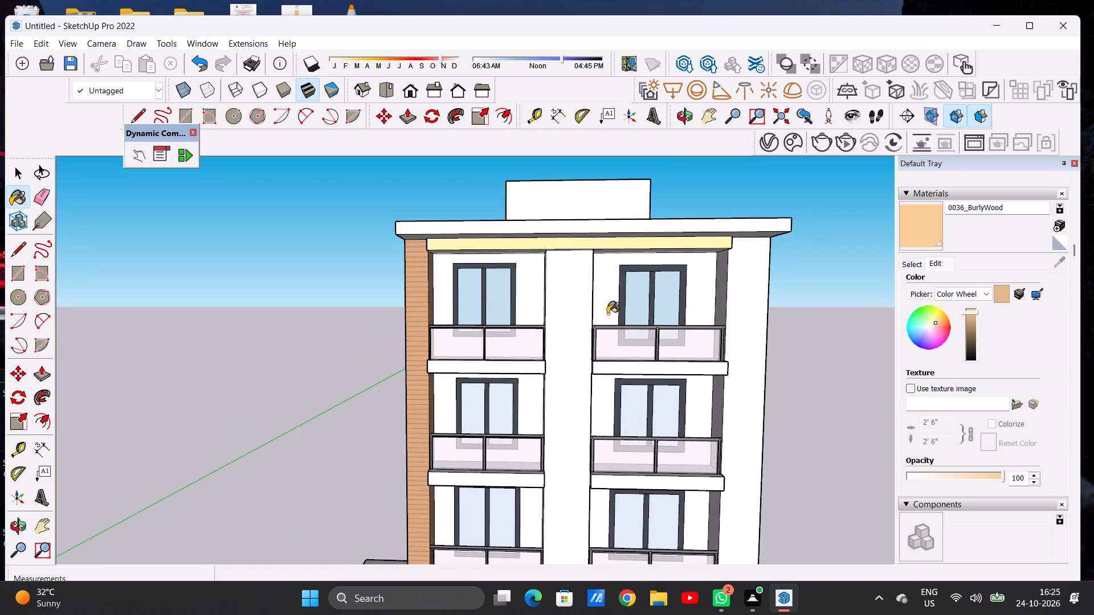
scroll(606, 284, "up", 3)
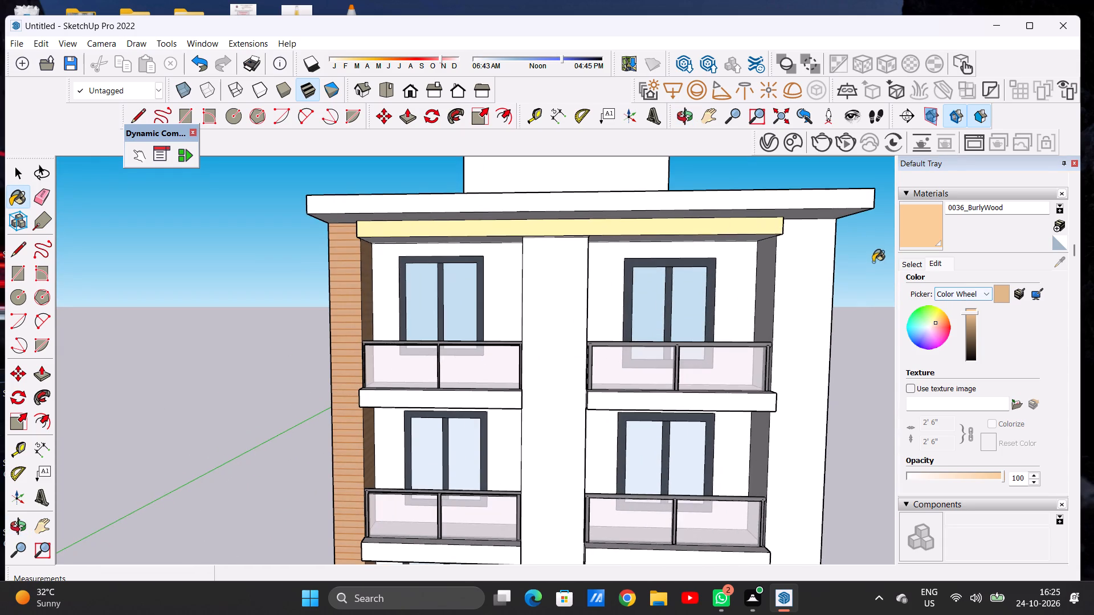
Repaint the front face of the beam beneath the roof overhang with 0035_Tan from Colors-Named.
left_click(908, 265)
left_click(987, 326)
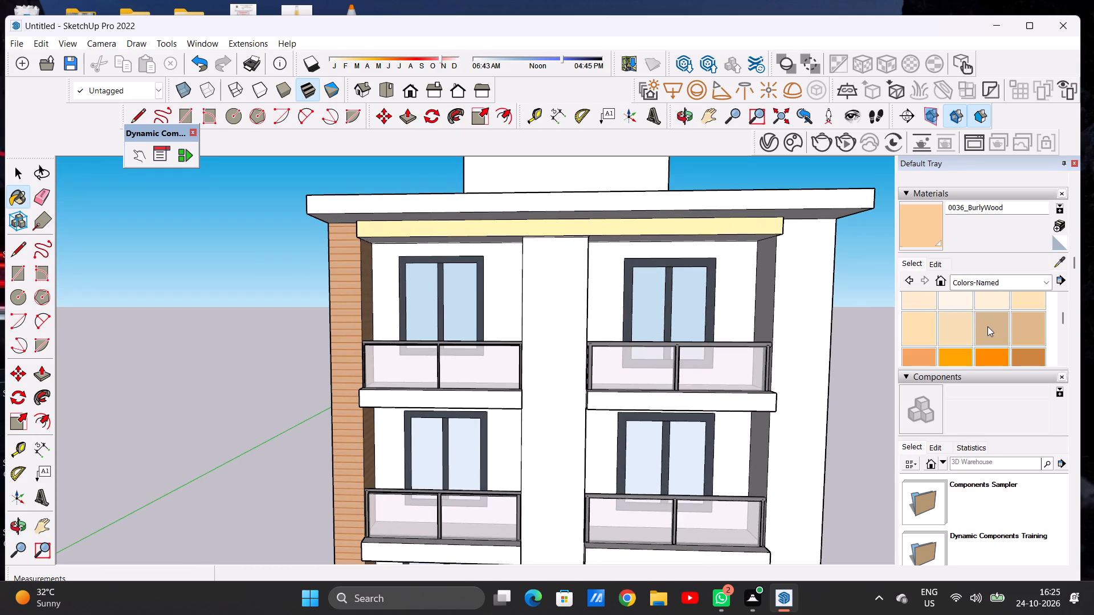
left_click(747, 227)
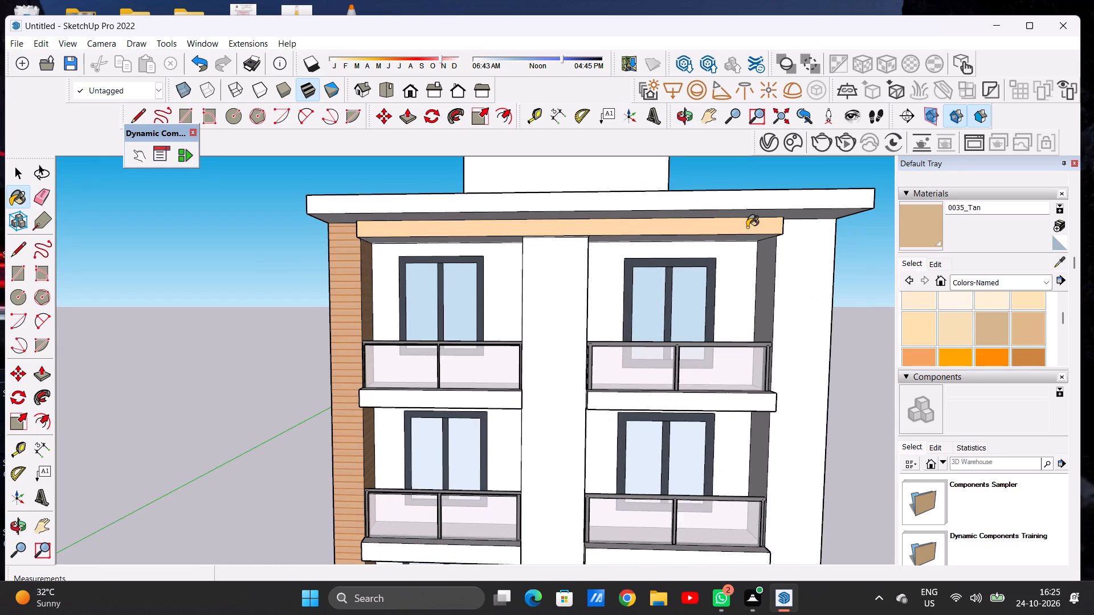
scroll(500, 256, "down", 6)
scroll(527, 248, "up", 9)
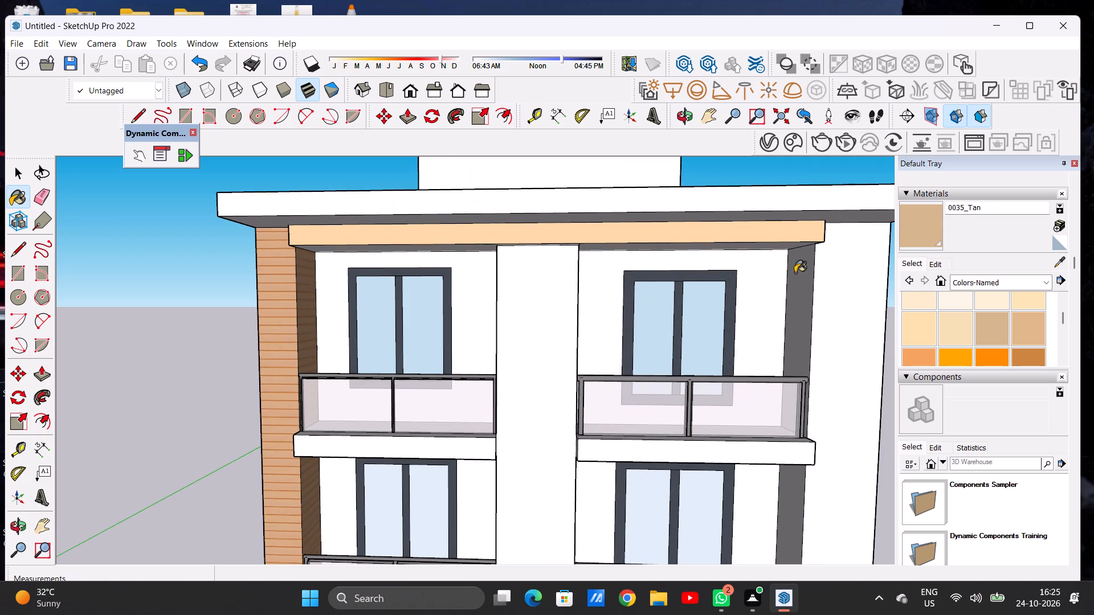
Adjust the brightness of the 0035_Tan material to a slightly lighter warm tan.
left_click(928, 263)
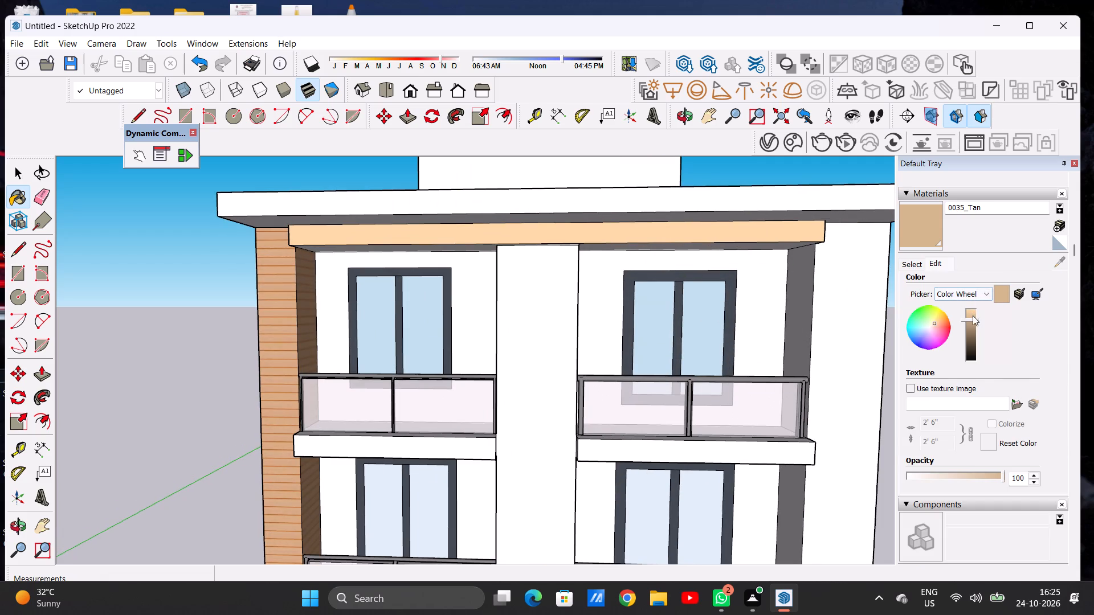
left_click(971, 314)
left_click(970, 318)
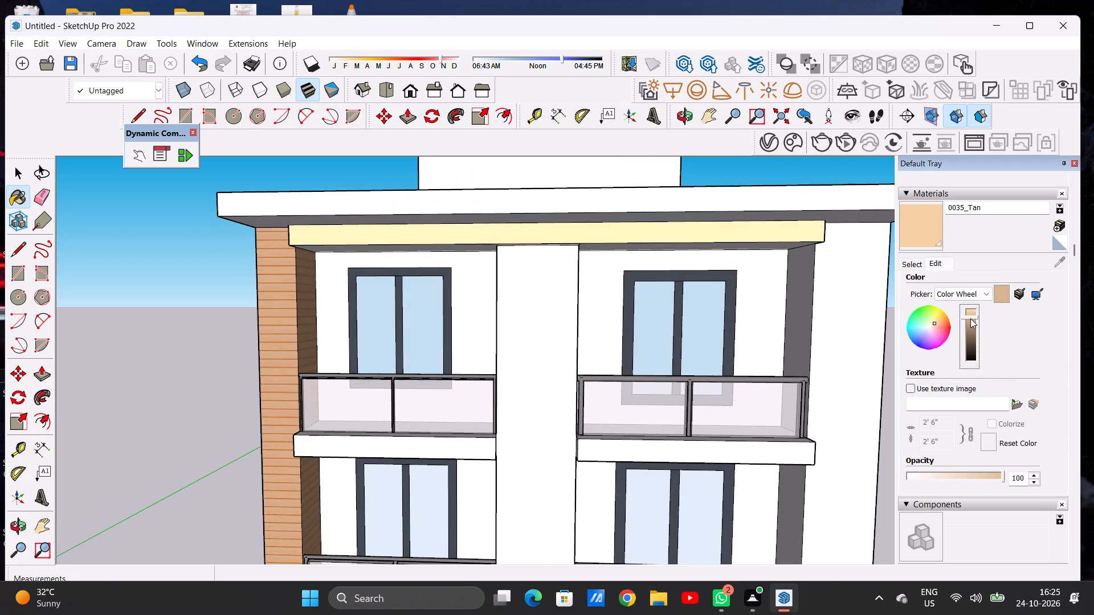
left_click(970, 320)
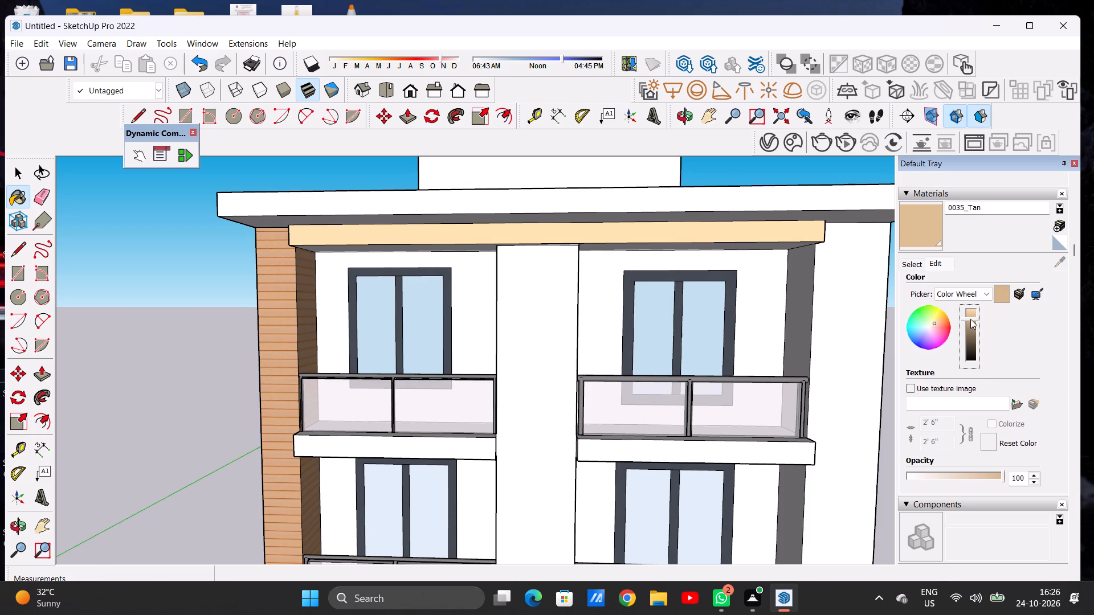
left_click(970, 317)
Paint the right end face of the beam beneath the roof overhang with 0035_Tan.
scroll(684, 245, "down", 7)
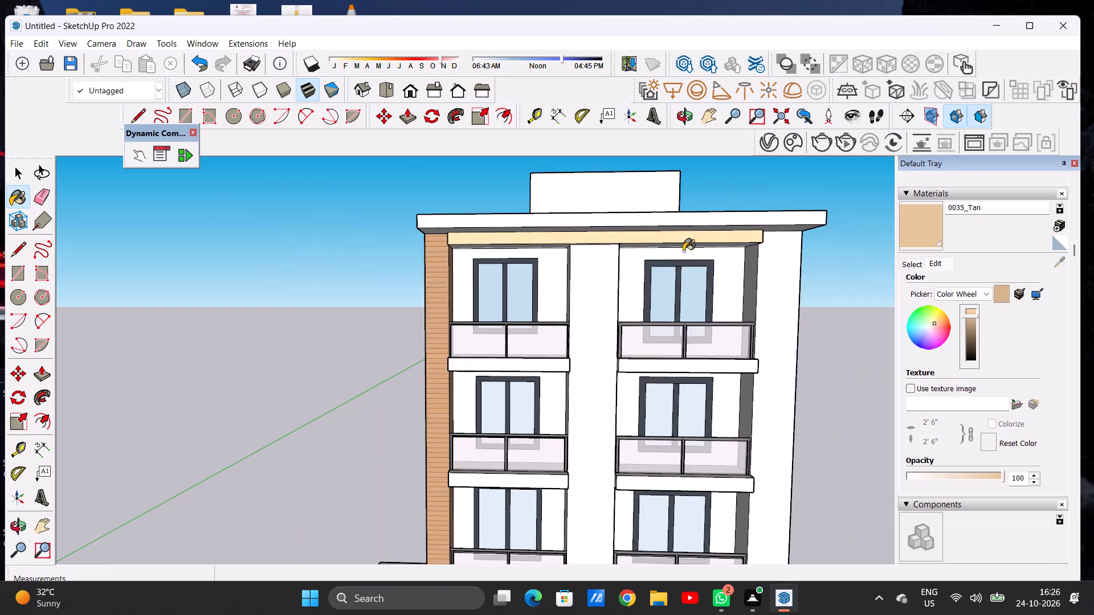
middle_click_drag(681, 252, 439, 225)
scroll(656, 201, "up", 7)
scroll(680, 212, "down", 5)
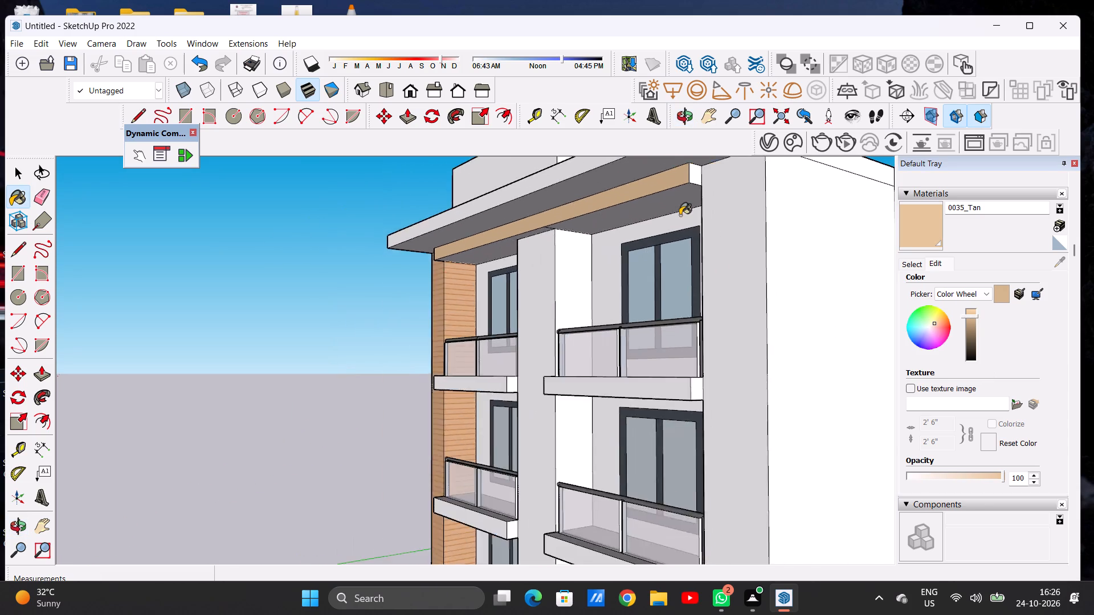
scroll(680, 215, "down", 5)
scroll(683, 215, "up", 11)
left_click(696, 188)
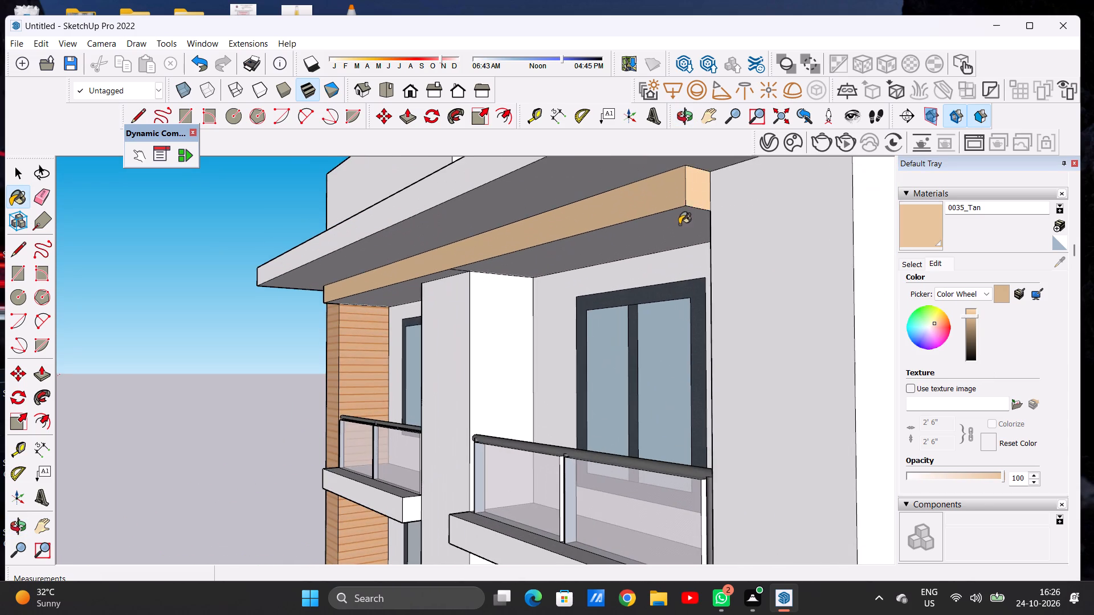
Paint the left end face of the beam, beside the clad pier, with 0035_Tan.
scroll(679, 236, "down", 12)
middle_click_drag(463, 243, 744, 257)
scroll(720, 266, "down", 4)
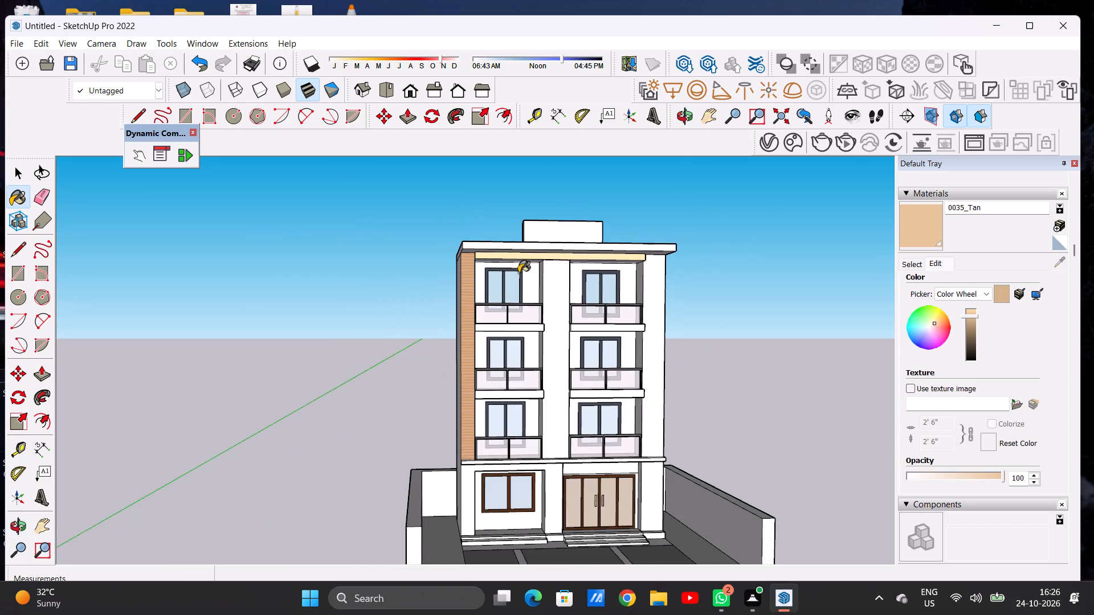
middle_click_drag(519, 273, 692, 318)
scroll(491, 260, "up", 1)
scroll(493, 262, "down", 2)
scroll(495, 264, "up", 6)
scroll(473, 257, "down", 1)
scroll(475, 256, "up", 13)
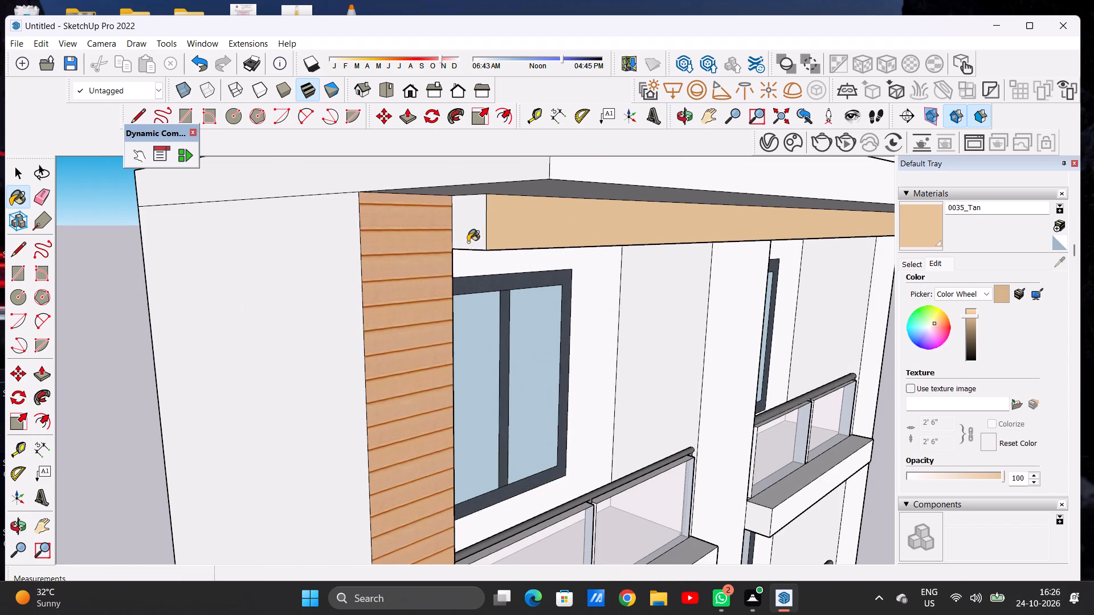
left_click(477, 232)
Paint the ceiling undersides behind the beam, on both sides of the central pier, with 0035_Tan.
scroll(422, 268, "down", 15)
middle_click_drag(545, 290, 232, 212)
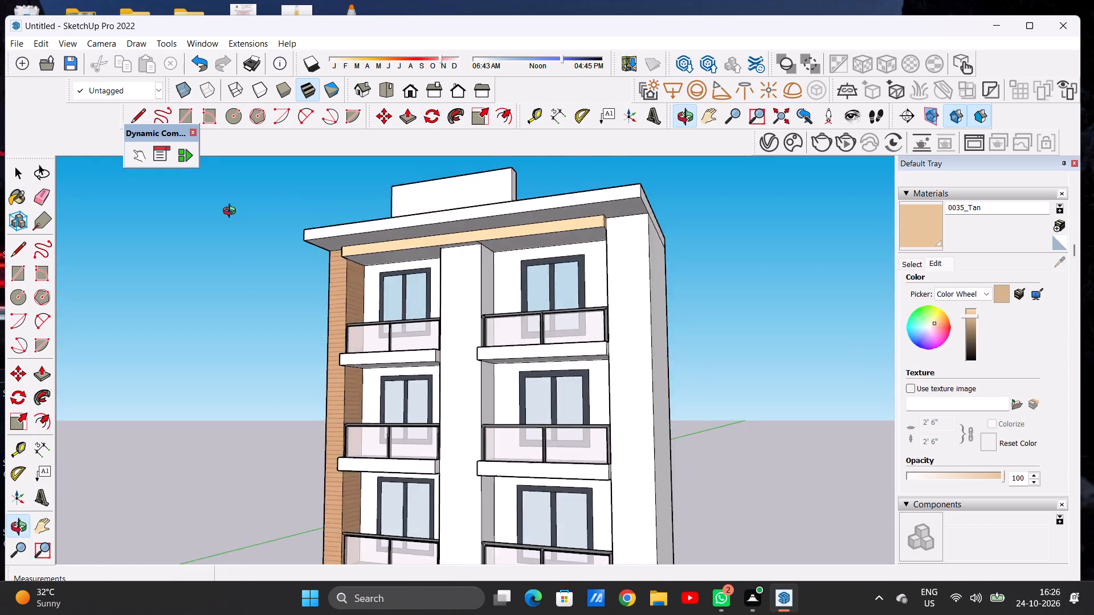
middle_click_drag(232, 212, 393, 173)
scroll(466, 285, "up", 12)
left_click(447, 203)
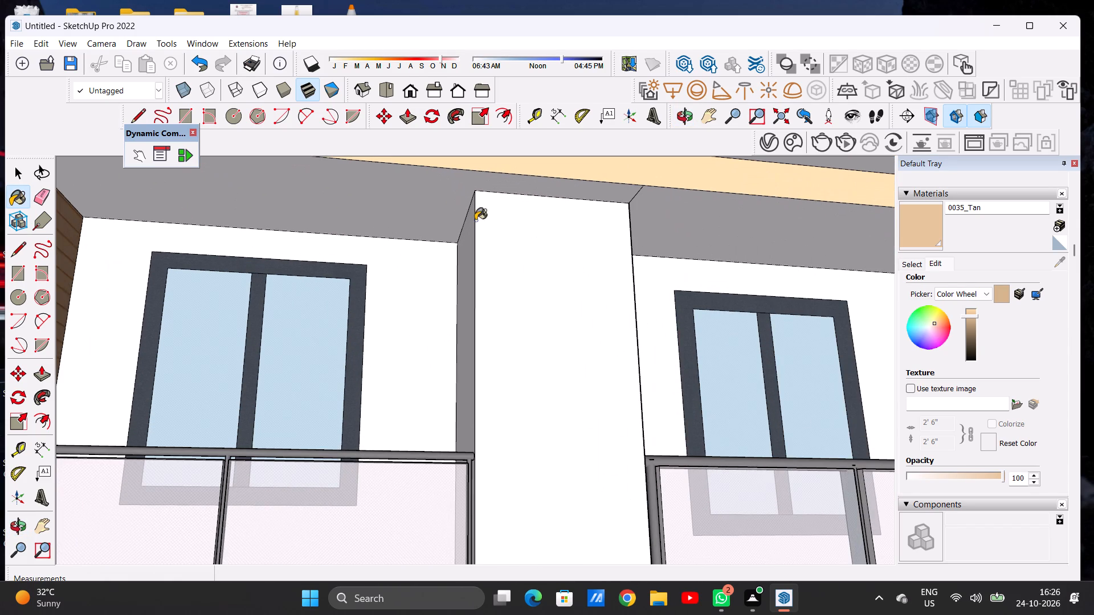
left_click(671, 222)
Paint the back walls around the windows of both top-floor balconies with 0035_Tan.
scroll(595, 272, "down", 14)
middle_click_drag(489, 266, 458, 349)
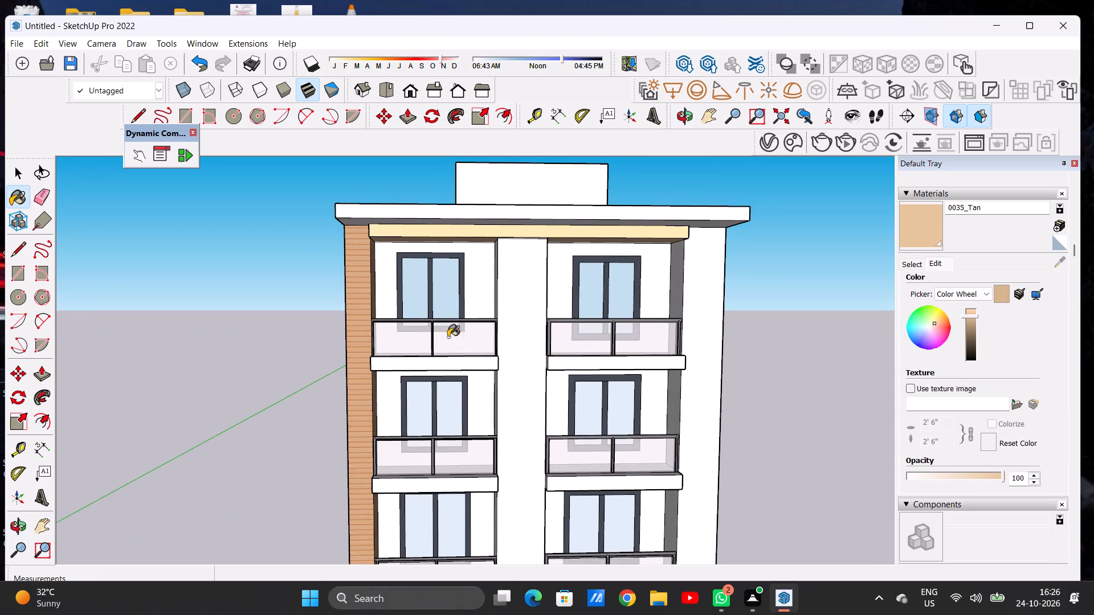
scroll(431, 274, "down", 5)
scroll(591, 256, "up", 8)
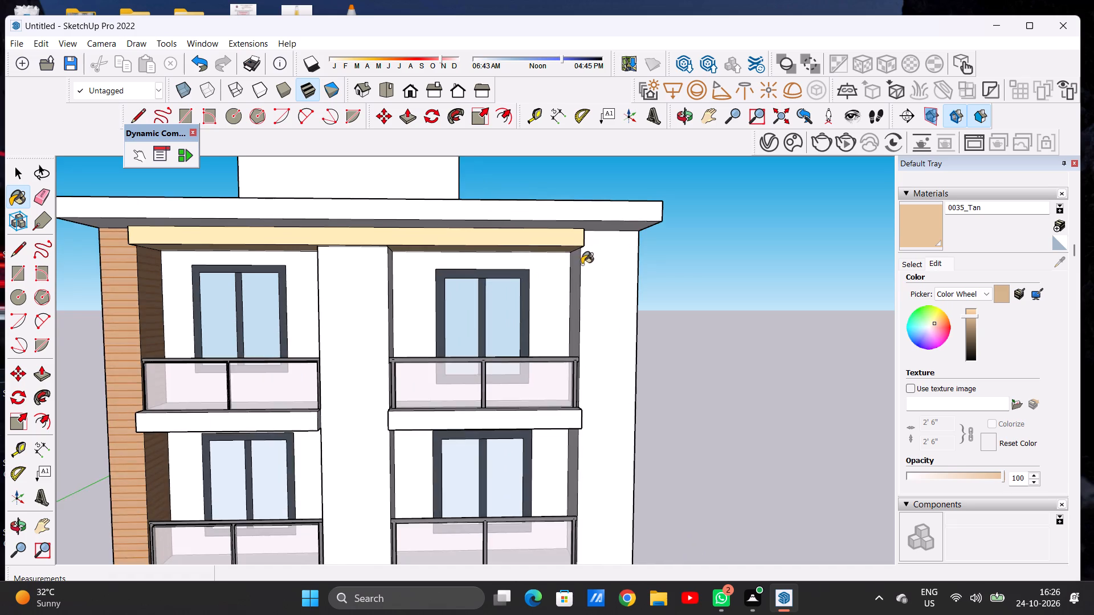
middle_click(568, 264)
scroll(564, 264, "down", 5)
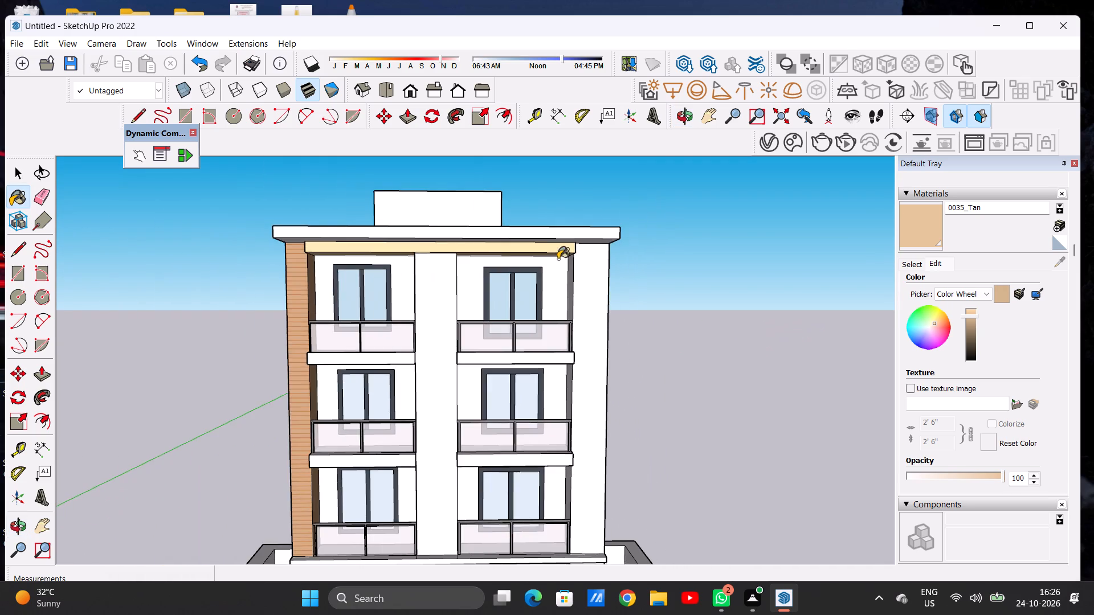
scroll(391, 273, "up", 4)
scroll(391, 273, "down", 1)
scroll(391, 273, "up", 11)
left_click(395, 273)
scroll(391, 263, "down", 6)
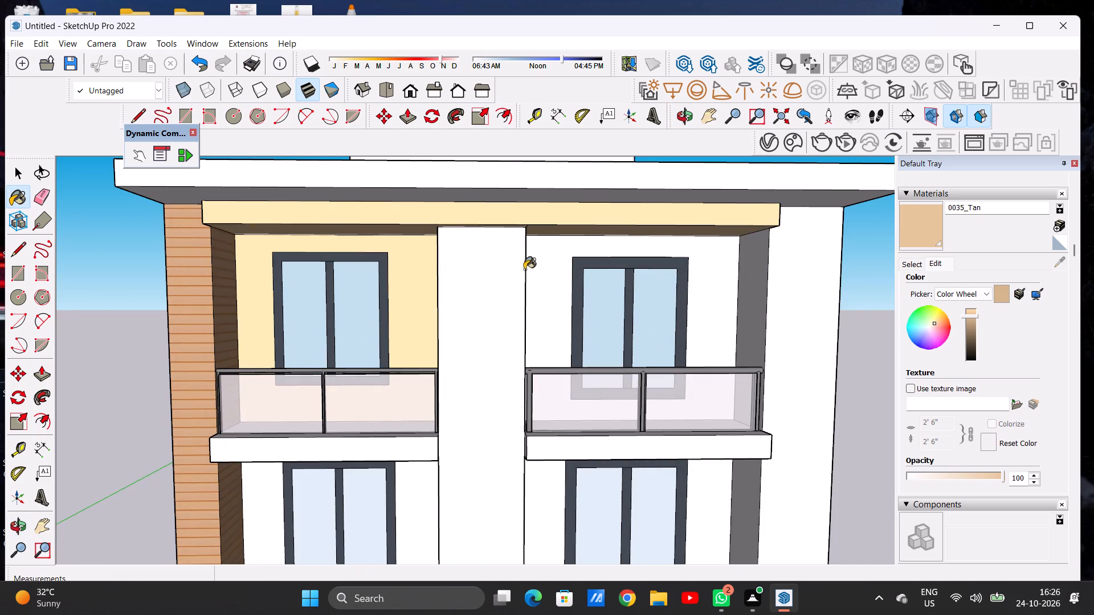
left_click(546, 261)
Paint the top-floor recess side walls with 0035_Tan: the central pier's left side and the right pier's inner side.
scroll(516, 272, "down", 5)
middle_click_drag(383, 286, 577, 384)
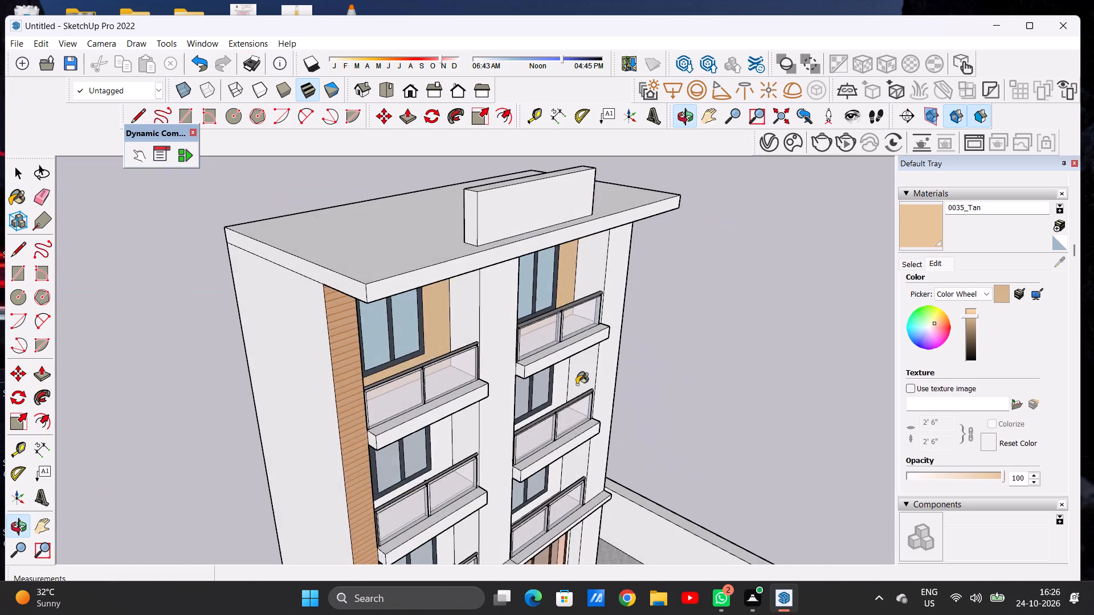
scroll(466, 316, "up", 7)
left_click(467, 303)
scroll(370, 279, "down", 5)
scroll(605, 268, "up", 5)
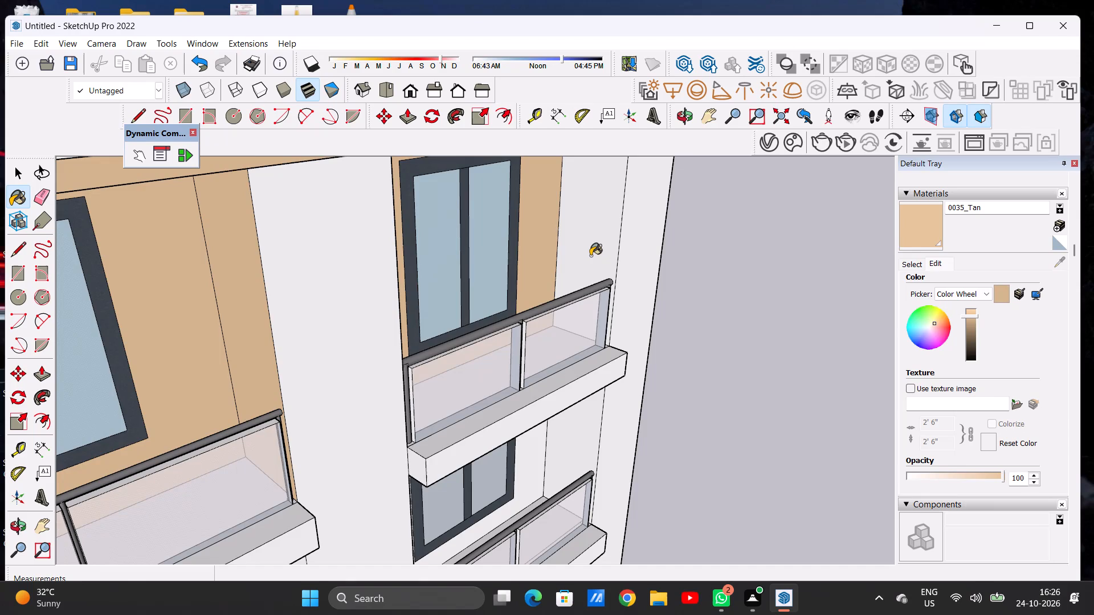
left_click(593, 251)
Paint the back wall of the left balcony one floor below the top with 0035_Tan.
scroll(405, 321, "down", 13)
middle_click_drag(394, 305, 280, 249)
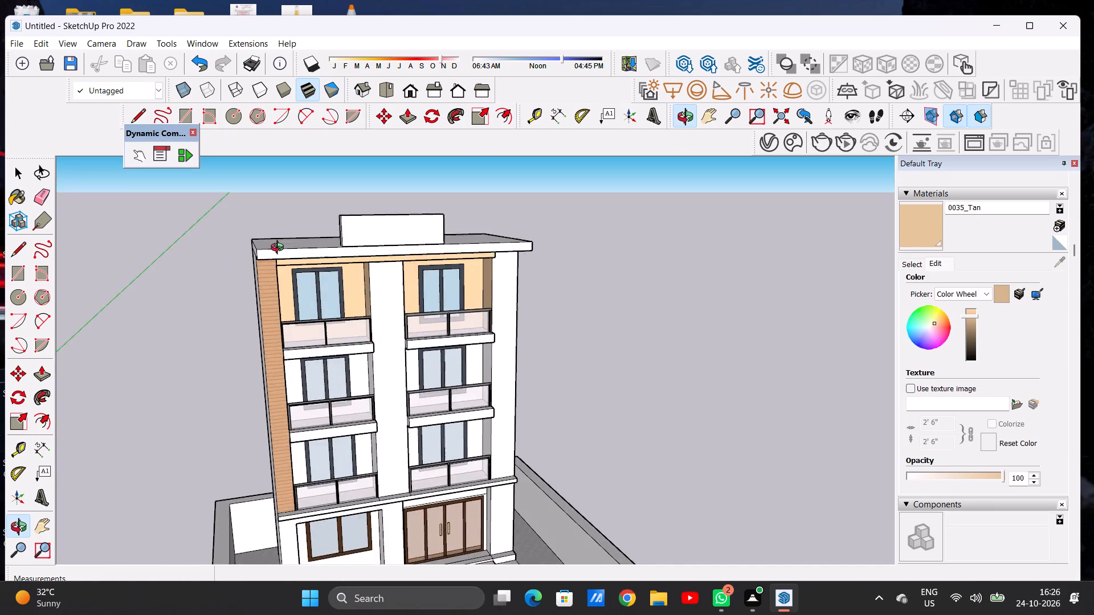
middle_click_drag(280, 249, 208, 249)
scroll(369, 268, "down", 5)
scroll(368, 342, "up", 13)
scroll(332, 327, "down", 1)
scroll(332, 327, "up", 2)
middle_click_drag(342, 282, 342, 232)
scroll(364, 239, "up", 5)
left_click(366, 239)
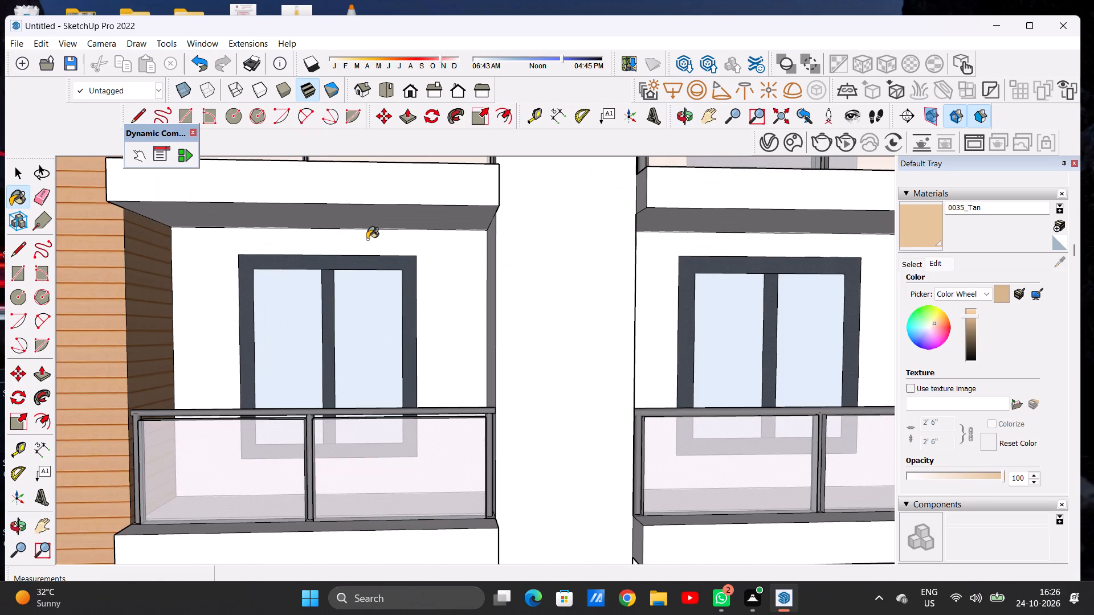
Paint the front face of the top-floor left balcony slab with 0035_Tan.
scroll(384, 286, "down", 14)
middle_click_drag(374, 317, 372, 351)
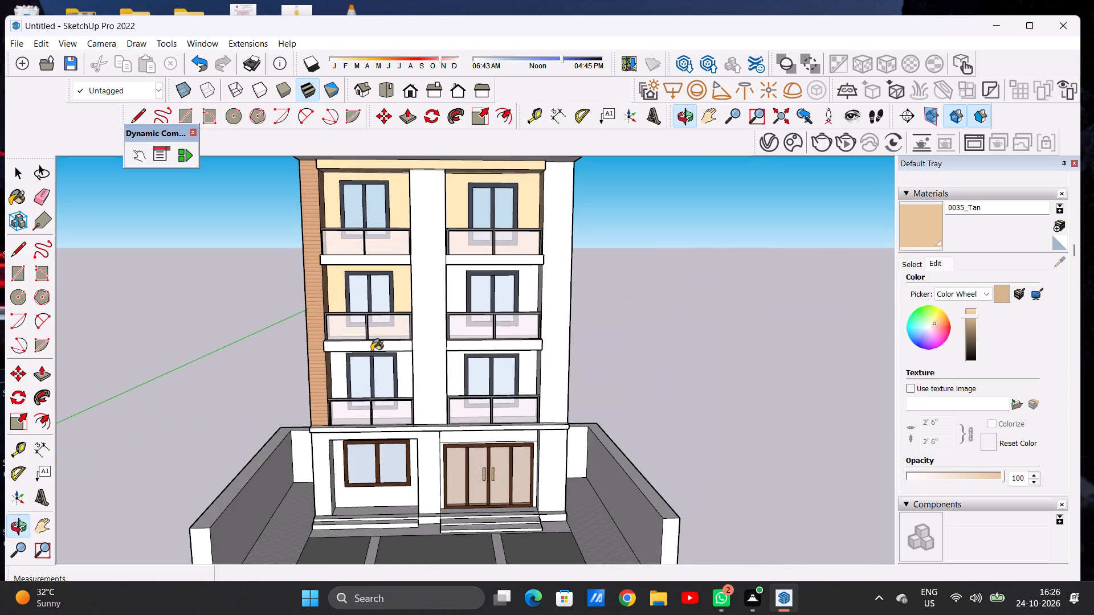
scroll(376, 300, "up", 7)
scroll(434, 198, "up", 1)
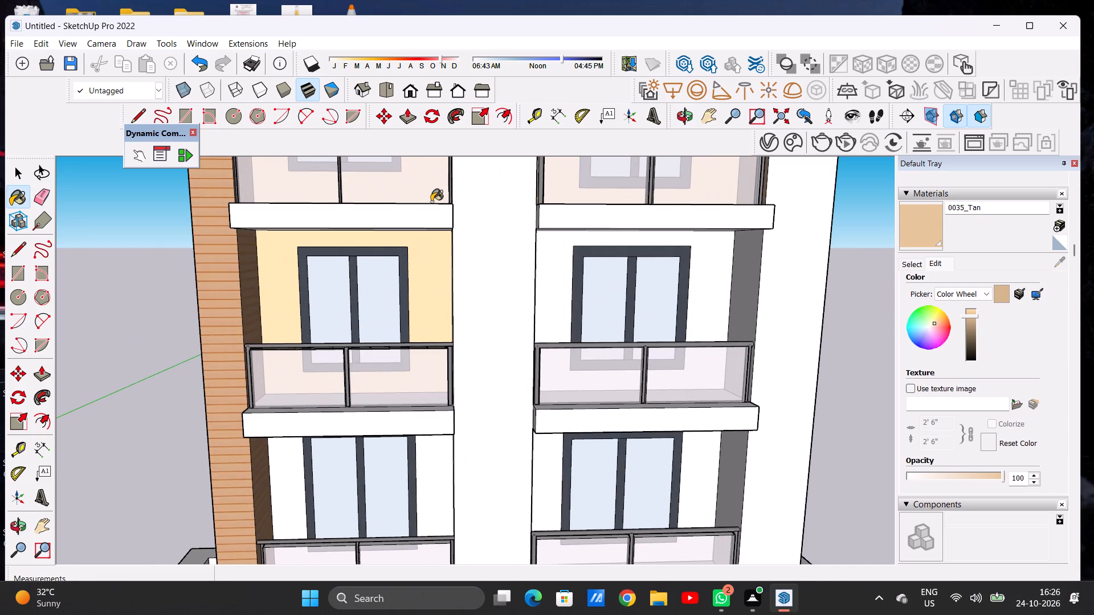
left_click(428, 210)
Paint the central pier's left side face in the left balcony recess one floor below the top with 0035_Tan.
scroll(433, 216, "down", 6)
middle_click_drag(400, 251, 491, 284)
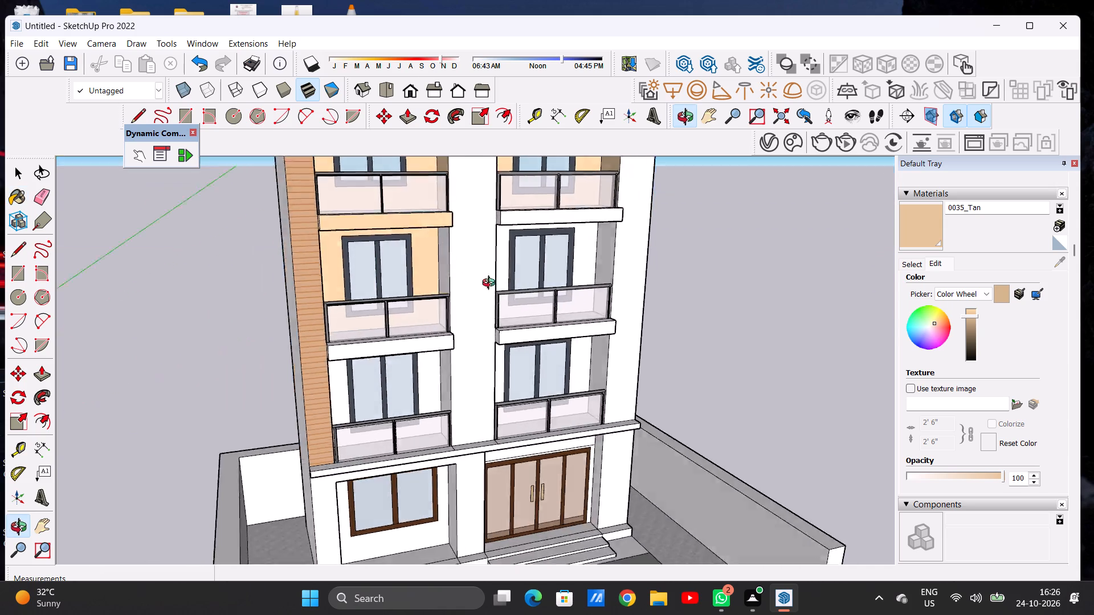
middle_click_drag(491, 284, 579, 319)
scroll(428, 277, "up", 10)
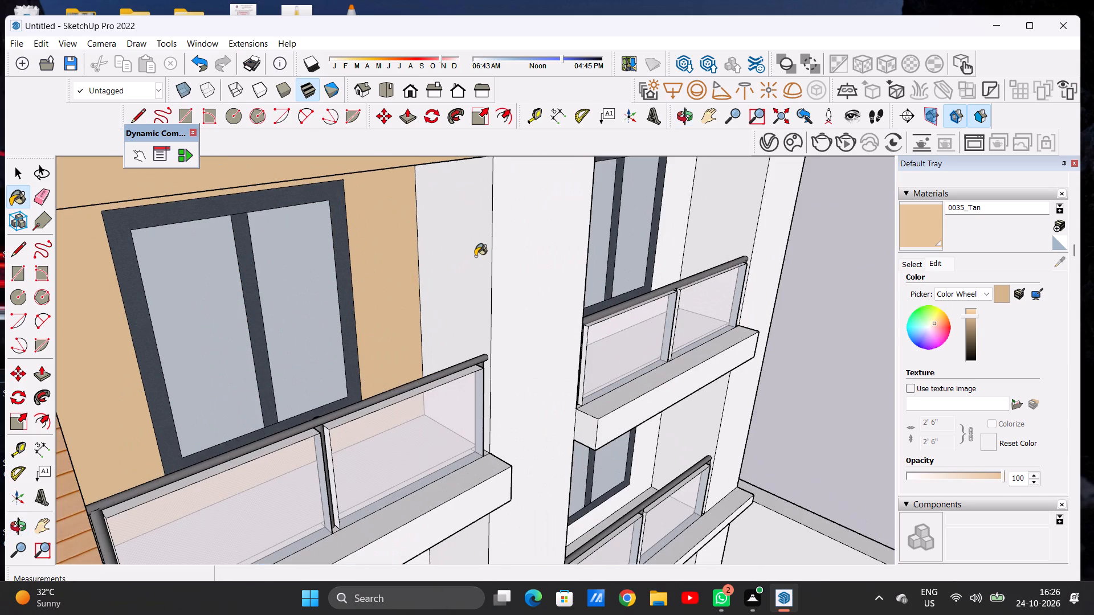
left_click(475, 256)
Paint the left end and exposed top edge of the top-floor left balcony slab with 0035_Tan.
scroll(354, 313, "down", 12)
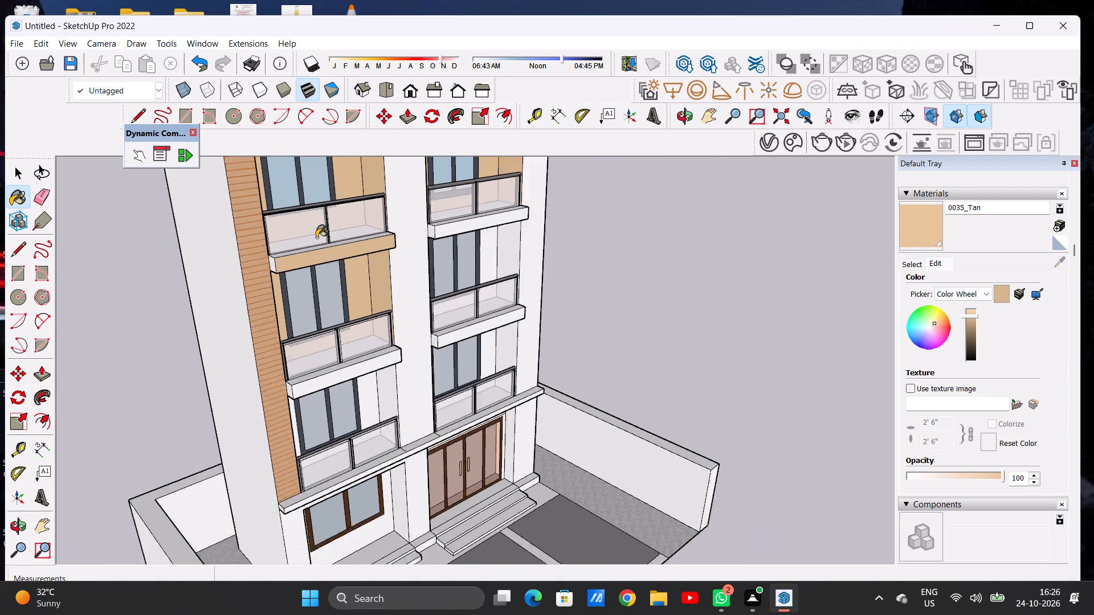
scroll(316, 237, "down", 2)
scroll(302, 247, "up", 7)
middle_click_drag(254, 321, 279, 356)
scroll(273, 333, "up", 7)
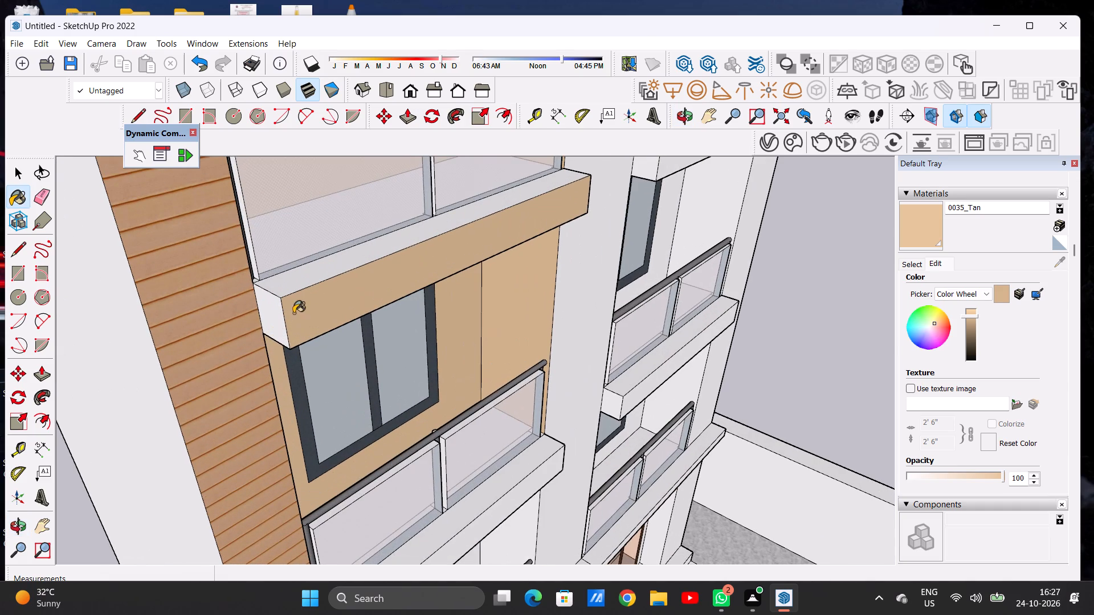
left_click(271, 320)
left_click(274, 293)
scroll(254, 317, "down", 8)
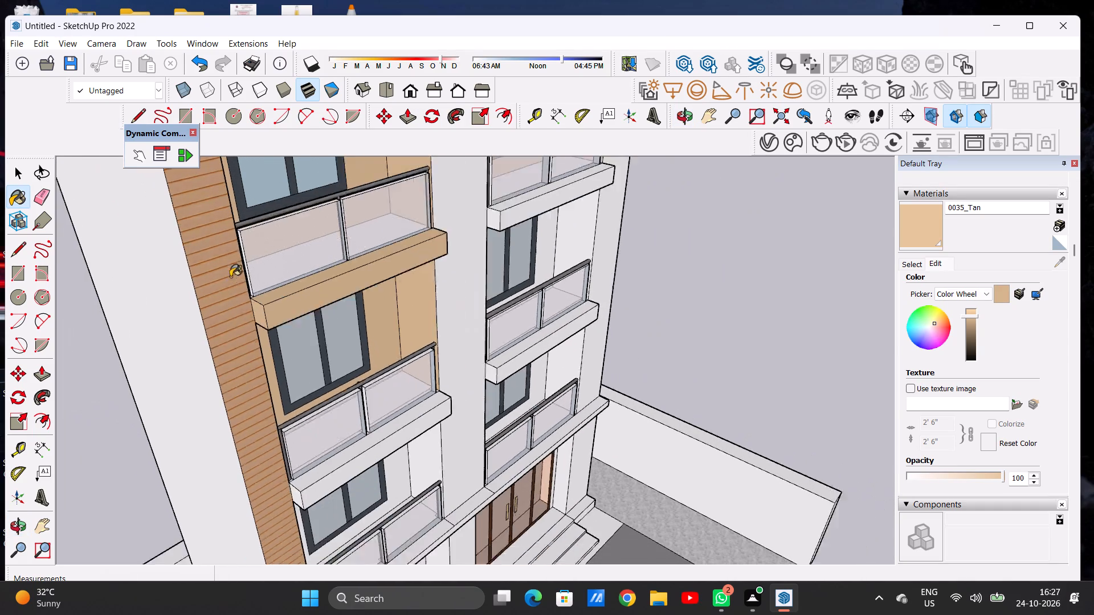
Paint the right end of the top-floor left balcony slab with 0035_Tan.
scroll(230, 277, "down", 14)
middle_click_drag(336, 292, 111, 212)
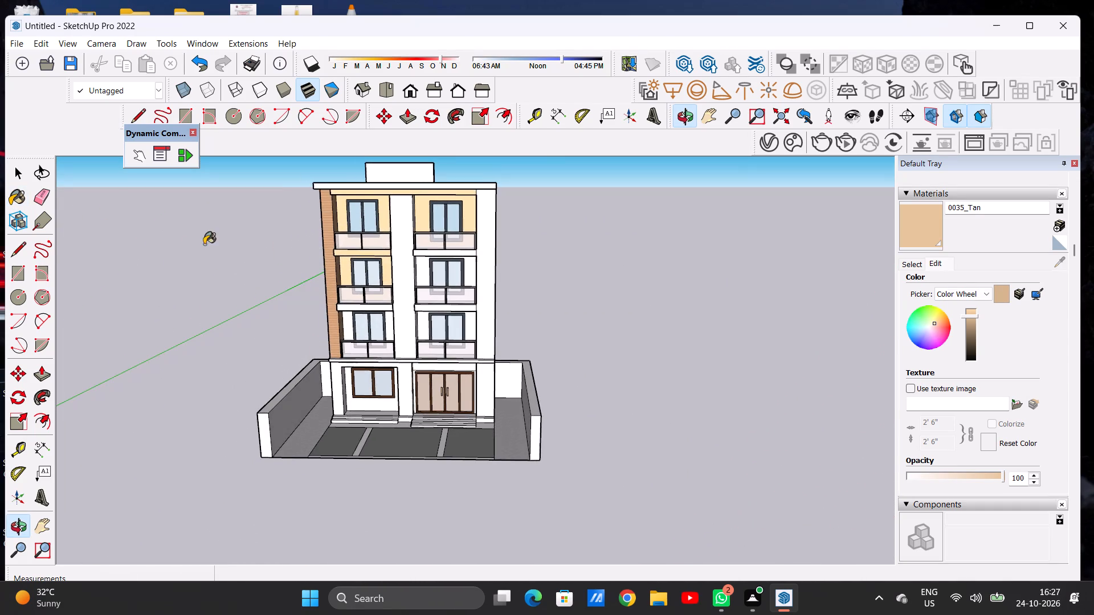
scroll(376, 248, "up", 15)
middle_click_drag(333, 254, 209, 255)
scroll(407, 225, "up", 1)
scroll(406, 225, "down", 1)
scroll(401, 226, "up", 11)
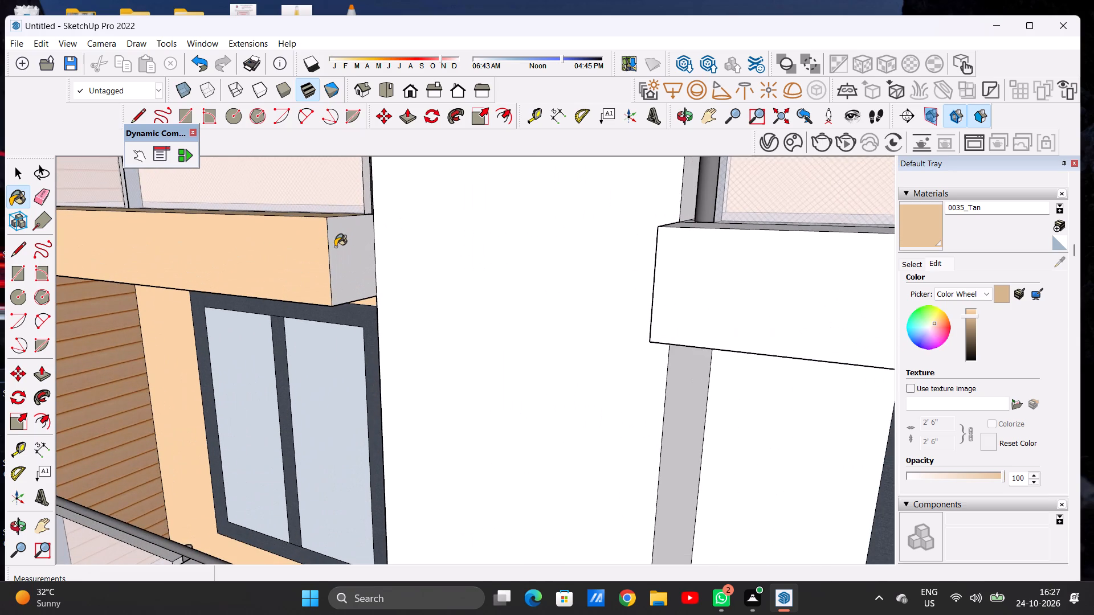
left_click(335, 247)
Paint the exposed top edge and front face of the top-floor right balcony slab with 0035_Tan.
scroll(335, 255, "down", 17)
middle_click_drag(411, 224, 407, 248)
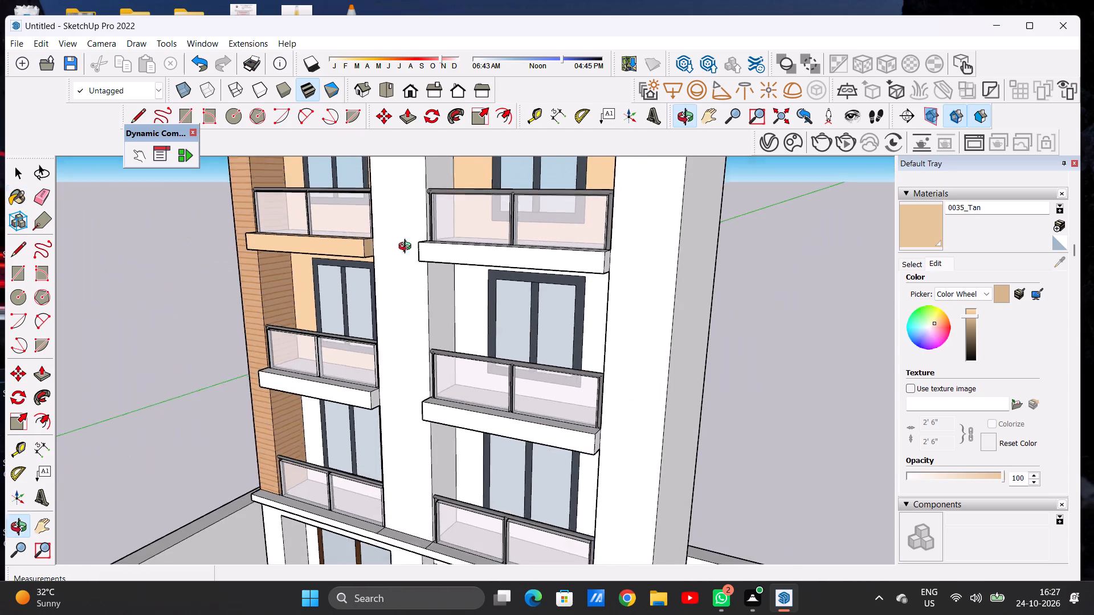
middle_click_drag(407, 248, 397, 301)
scroll(476, 293, "up", 4)
scroll(476, 293, "down", 1)
scroll(476, 293, "up", 9)
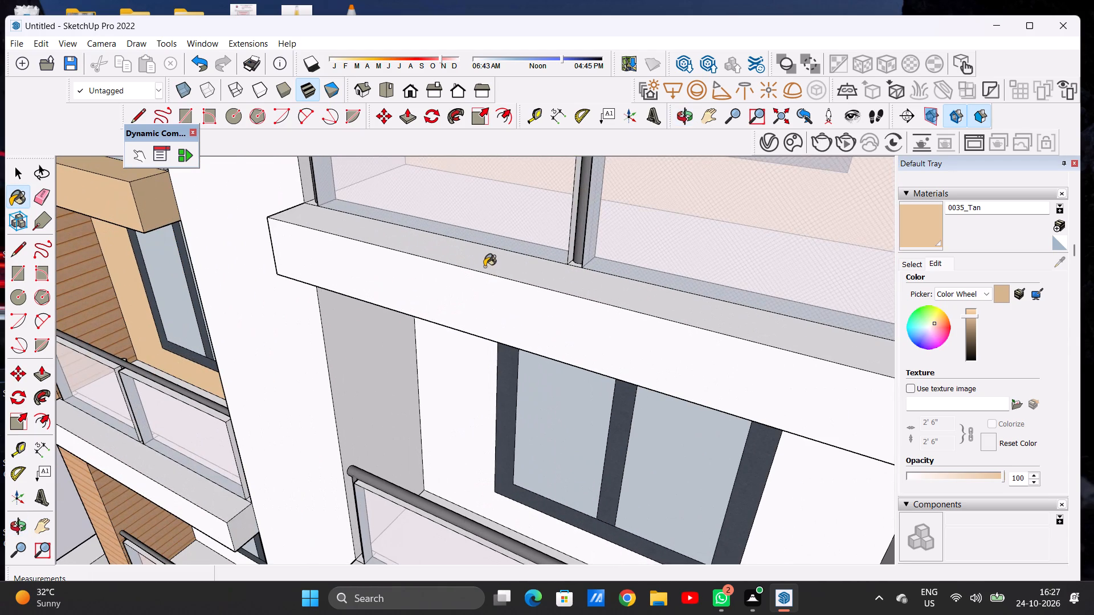
left_click(484, 266)
left_click(482, 290)
Paint both end faces of the top-floor right balcony slab with 0035_Tan.
scroll(448, 263, "down", 13)
middle_click_drag(539, 318, 539, 317)
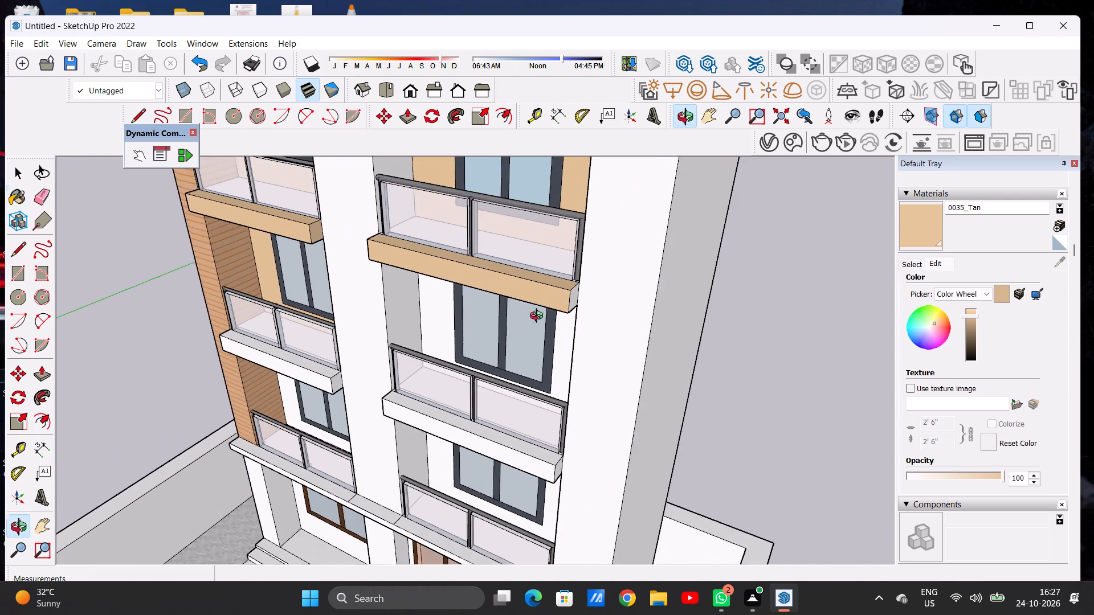
middle_click_drag(539, 317, 490, 278)
scroll(551, 274, "up", 6)
left_click(520, 268)
scroll(530, 306, "down", 15)
middle_click_drag(421, 296, 716, 291)
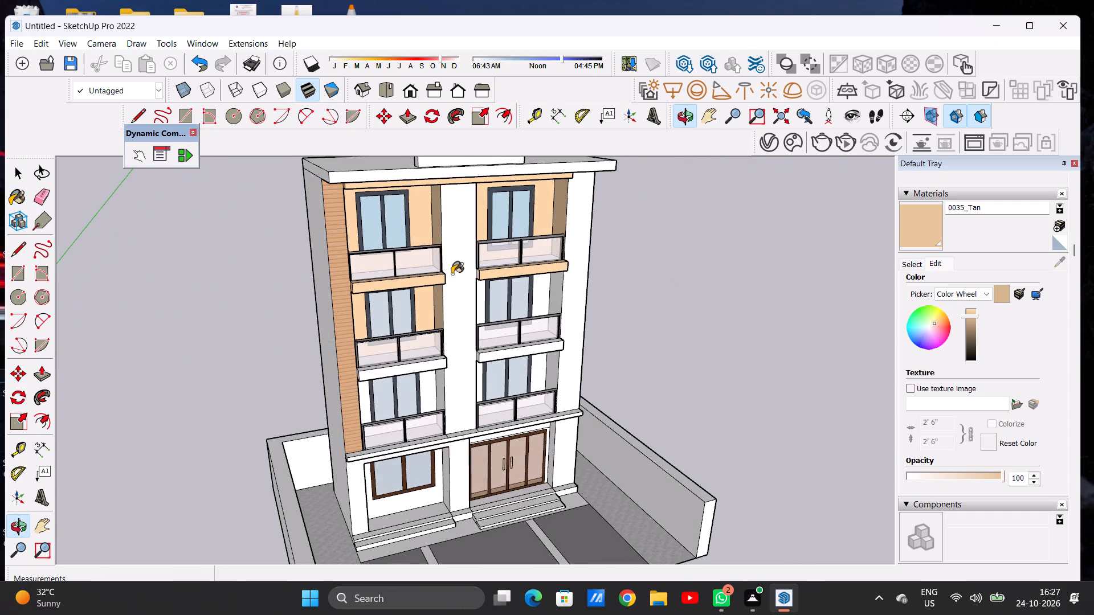
scroll(492, 275, "up", 20)
left_click(461, 266)
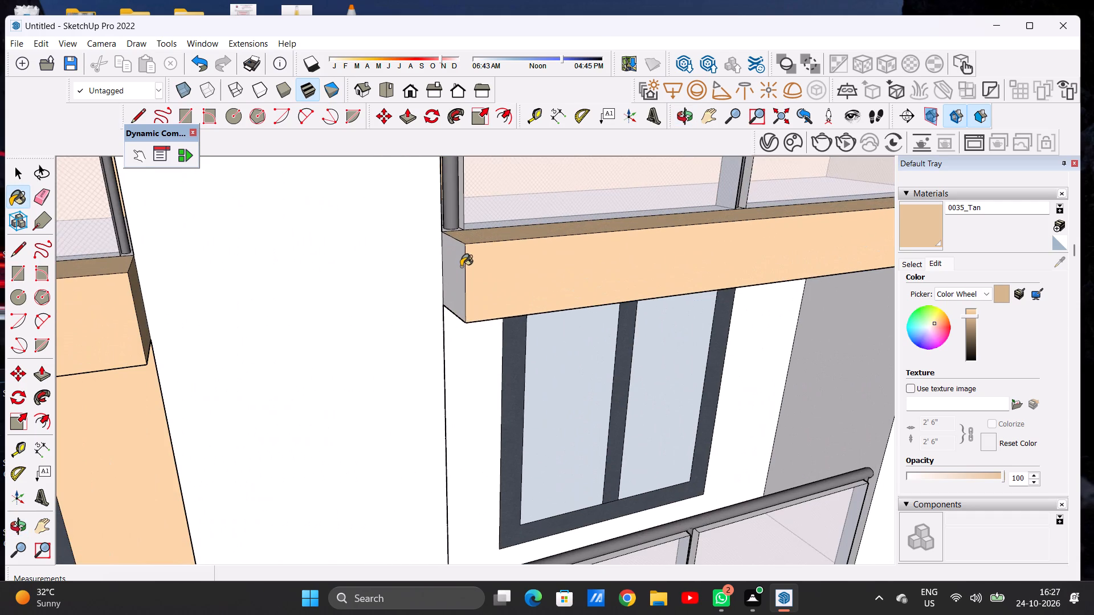
Paint the back wall and both side faces of the right balcony recess one floor below the top with 0035_Tan.
scroll(451, 283, "down", 2)
scroll(447, 287, "up", 1)
scroll(447, 287, "down", 20)
scroll(447, 287, "down", 4)
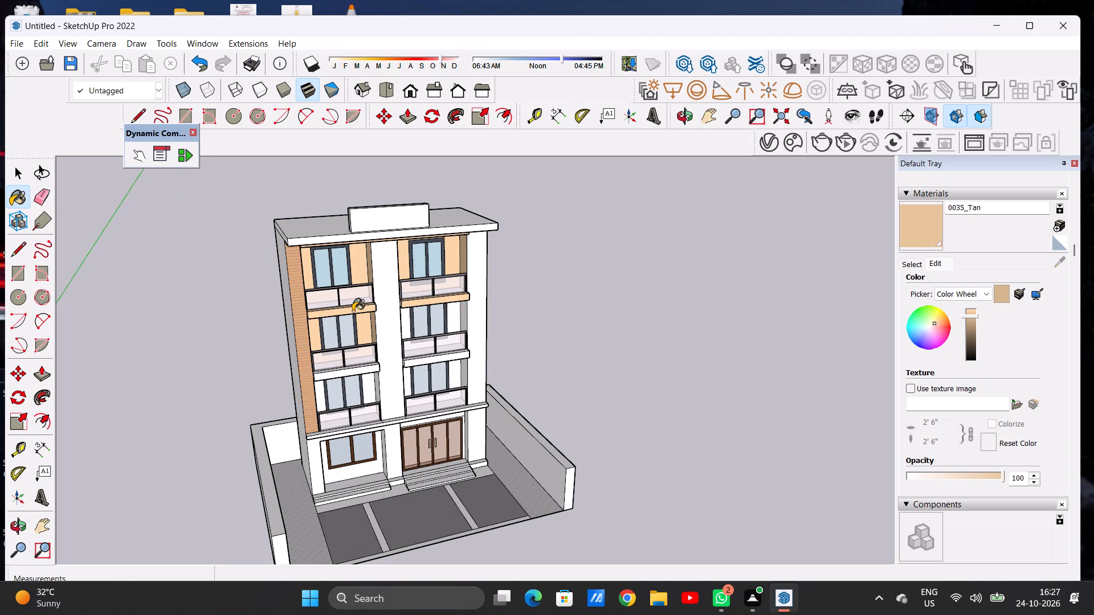
scroll(403, 308, "up", 5)
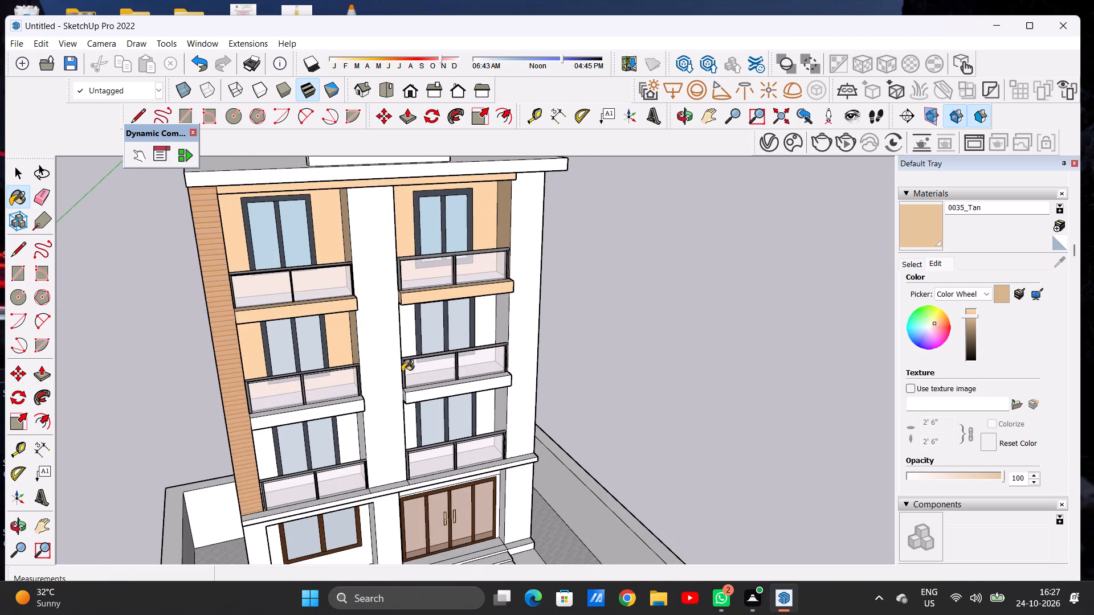
middle_click_drag(373, 341, 250, 285)
scroll(401, 307, "up", 7)
scroll(454, 318, "up", 2)
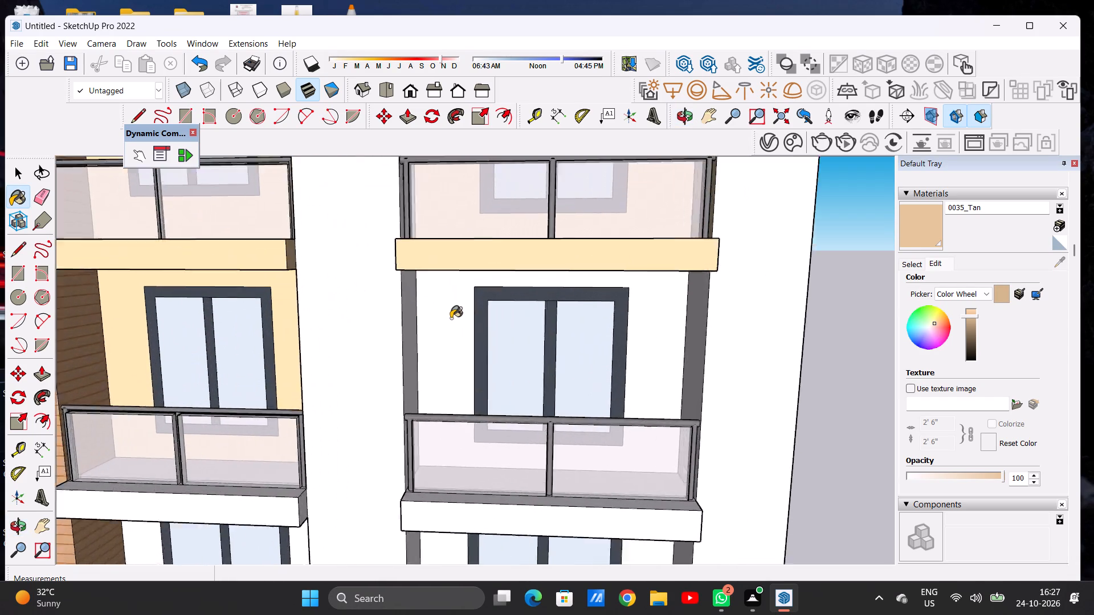
scroll(451, 318, "up", 3)
left_click(436, 320)
left_click(393, 332)
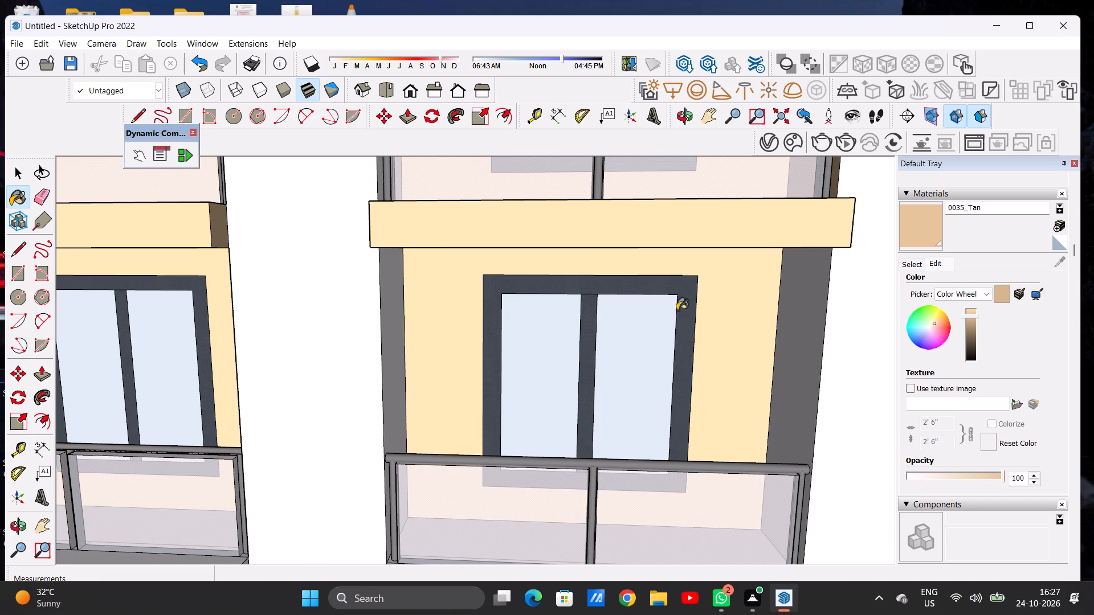
left_click(815, 309)
Paint the undersides of the left and right top-floor balcony slabs with 0035_Tan.
scroll(586, 303, "down", 7)
scroll(466, 299, "down", 6)
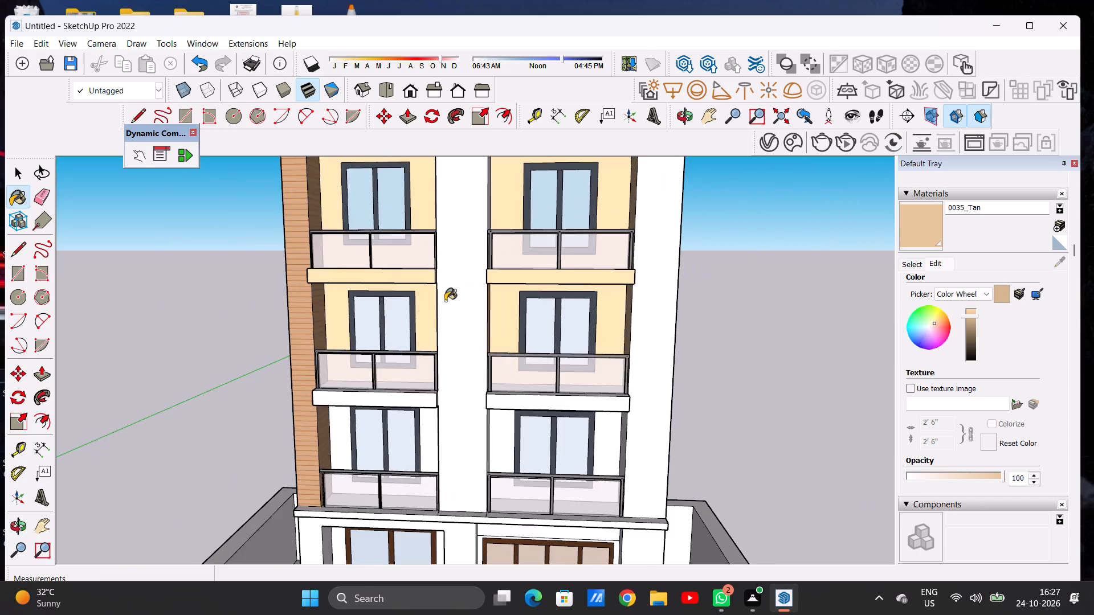
middle_click_drag(418, 324, 415, 218)
scroll(424, 298, "up", 14)
left_click(434, 267)
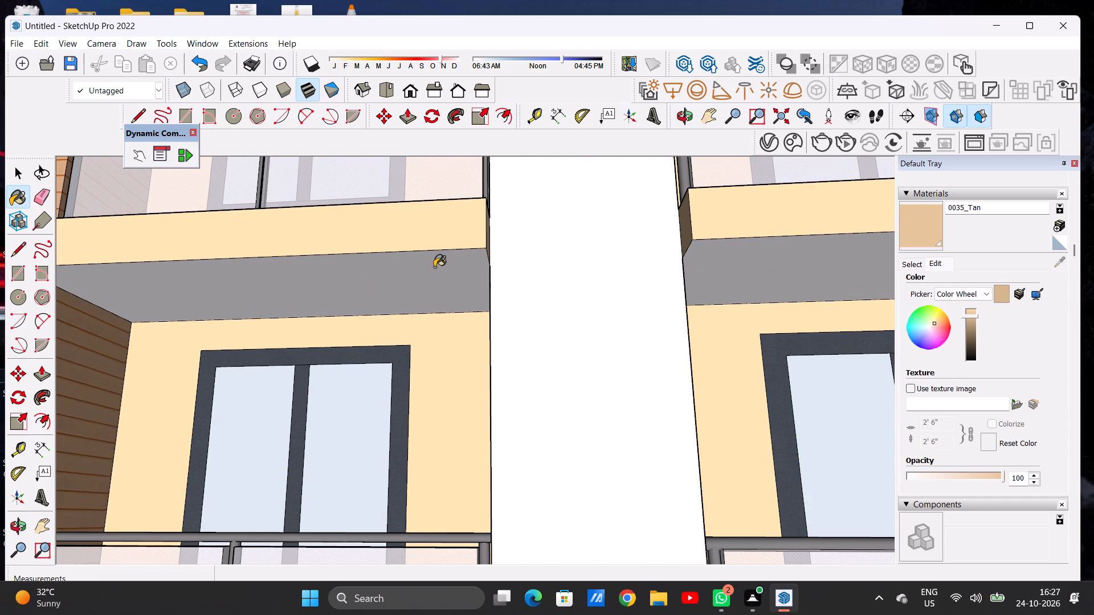
left_click(726, 260)
Paint the exposed top edge and front face of the left balcony slab one floor below the top with 0035_Tan.
scroll(493, 282, "down", 18)
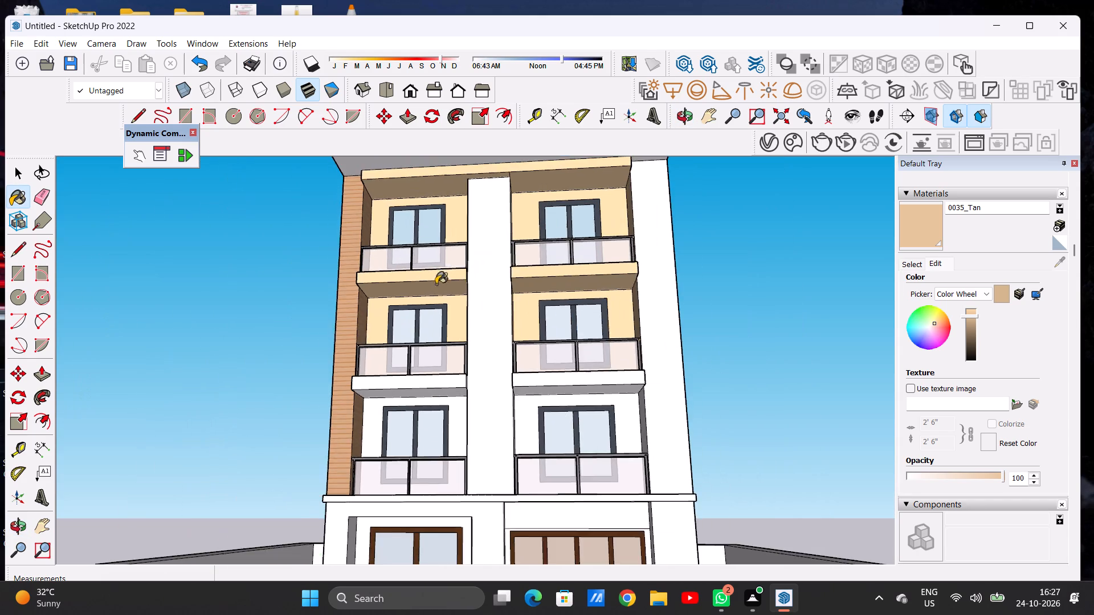
scroll(436, 284, "down", 2)
middle_click_drag(504, 278, 558, 392)
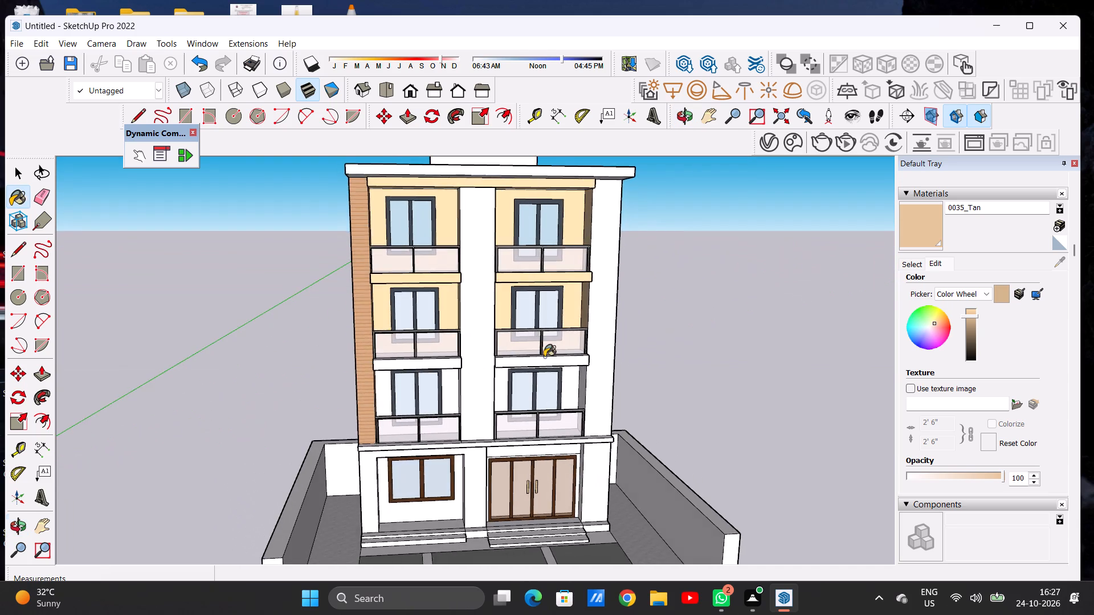
scroll(447, 288, "down", 5)
scroll(459, 335, "up", 16)
middle_click_drag(436, 318, 359, 400)
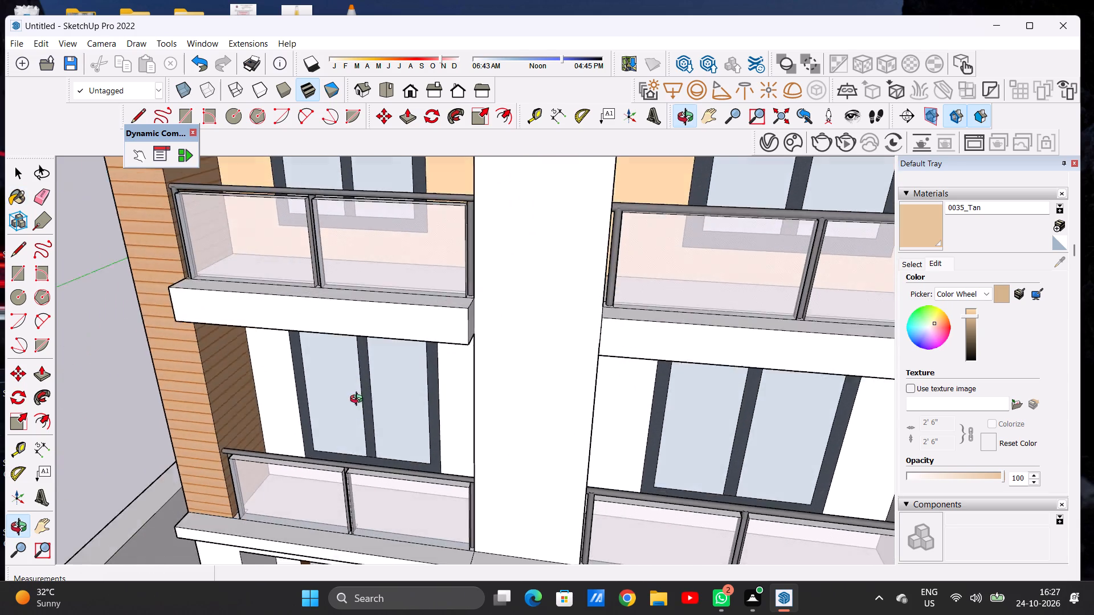
middle_click_drag(359, 400, 363, 423)
scroll(431, 343, "up", 7)
left_click(477, 294)
left_click(468, 331)
Paint both end faces of the left balcony slab one floor below the top with 0035_Tan.
scroll(454, 269, "down", 7)
middle_click_drag(511, 333, 436, 280)
scroll(452, 278, "up", 11)
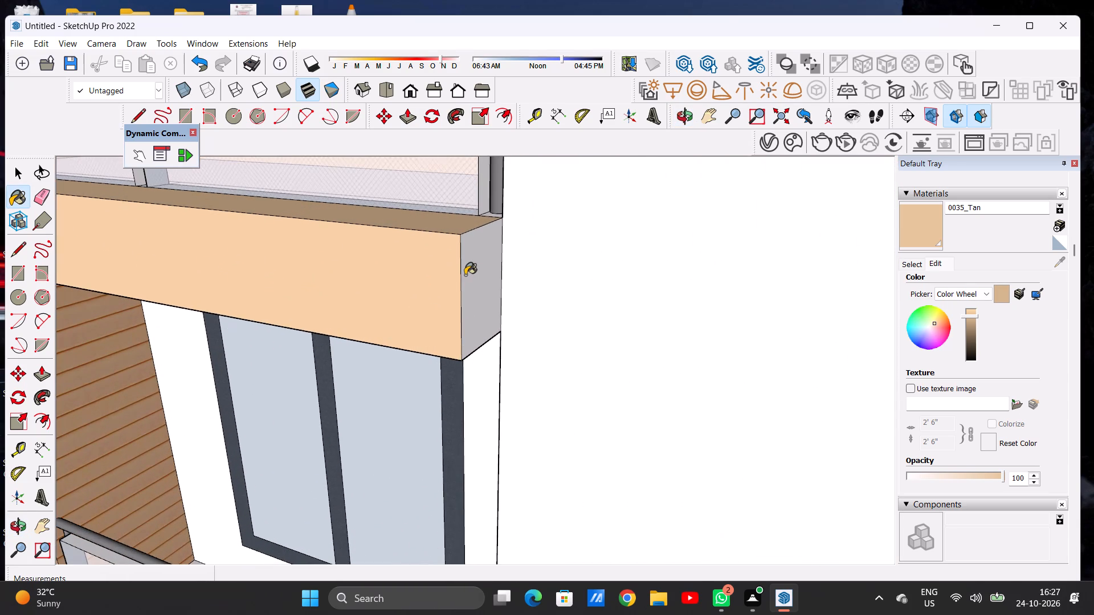
left_click(465, 275)
scroll(471, 277, "down", 20)
scroll(471, 277, "down", 2)
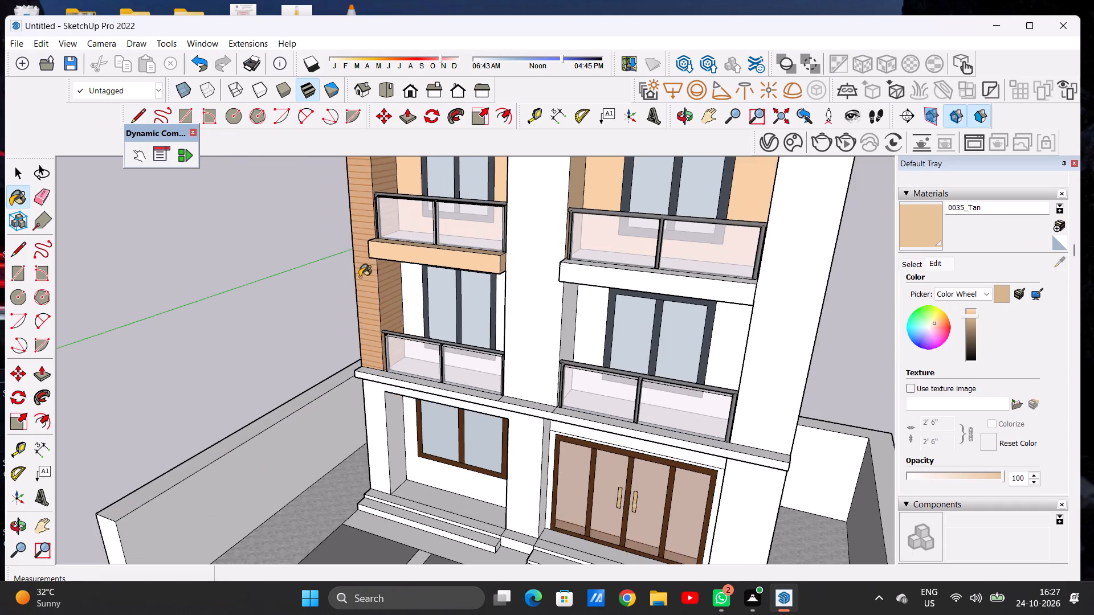
middle_click_drag(360, 277, 598, 277)
scroll(362, 293, "up", 17)
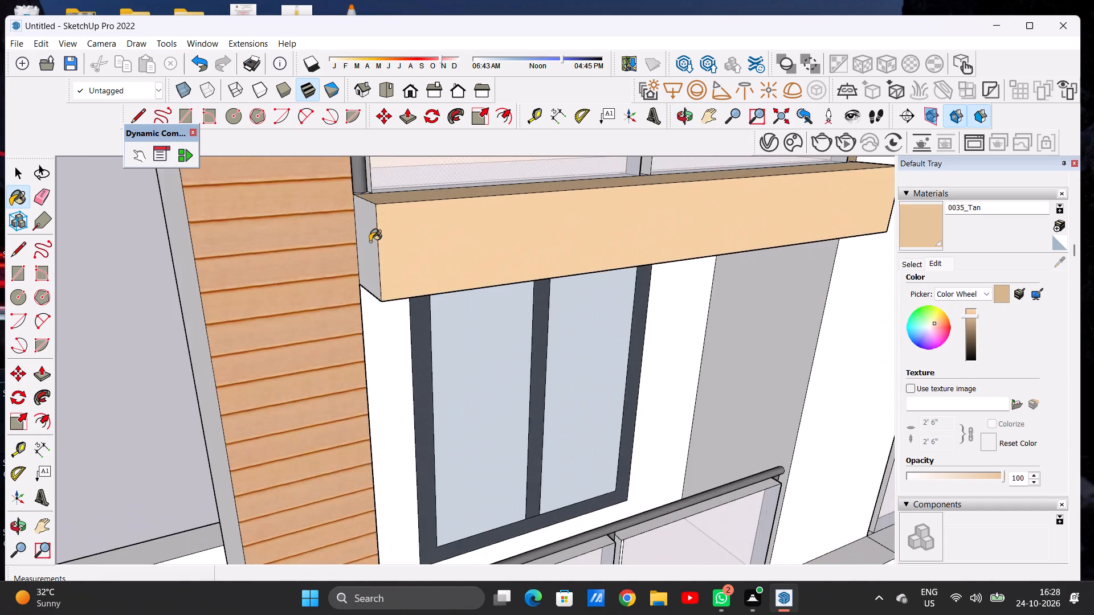
left_click(370, 241)
Paint the exposed top edge and front face of the right balcony slab one floor below the top with 0035_Tan.
scroll(335, 305, "down", 18)
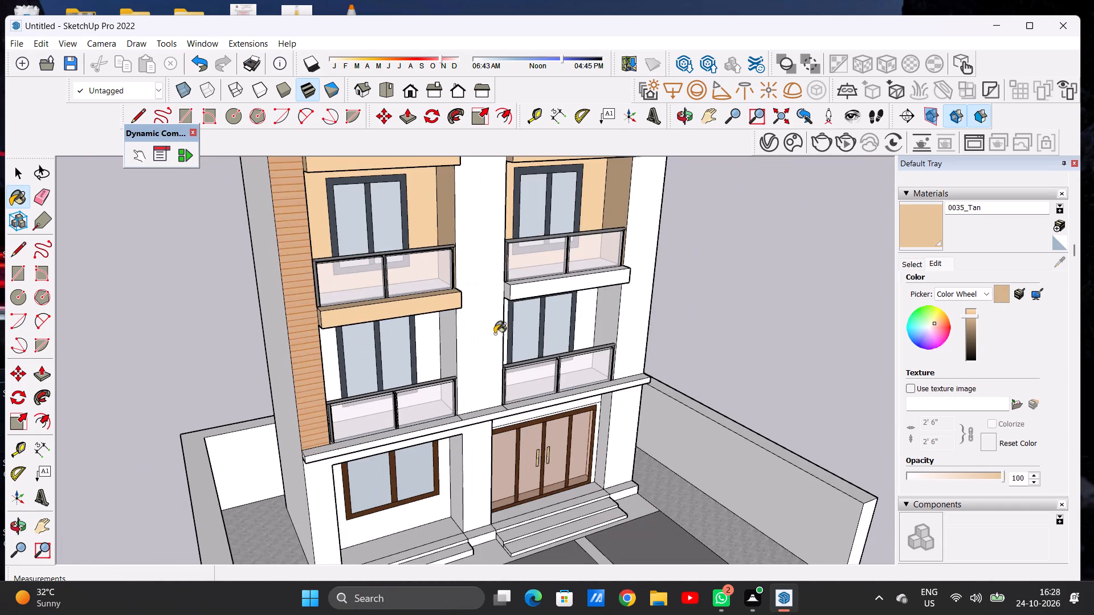
middle_click_drag(464, 322, 359, 228)
scroll(419, 315, "up", 6)
scroll(383, 335, "down", 2)
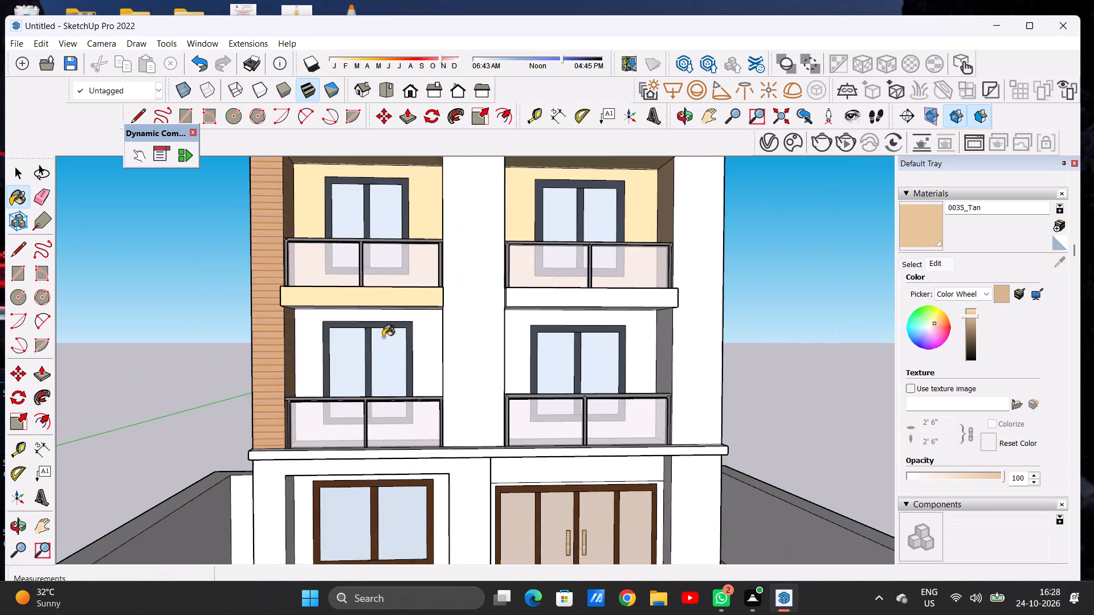
scroll(383, 337, "down", 10)
scroll(444, 306, "up", 5)
middle_click_drag(439, 313, 346, 408)
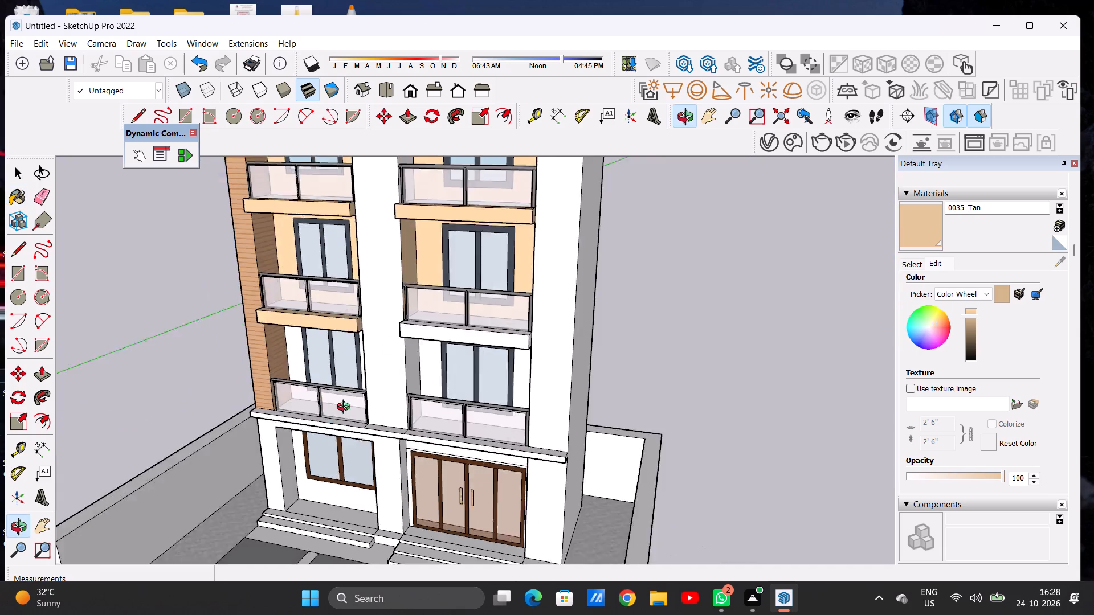
middle_click_drag(346, 408, 359, 452)
scroll(399, 356, "up", 8)
scroll(435, 290, "up", 1)
scroll(435, 290, "down", 1)
scroll(435, 290, "up", 1)
scroll(435, 290, "down", 1)
scroll(435, 290, "up", 4)
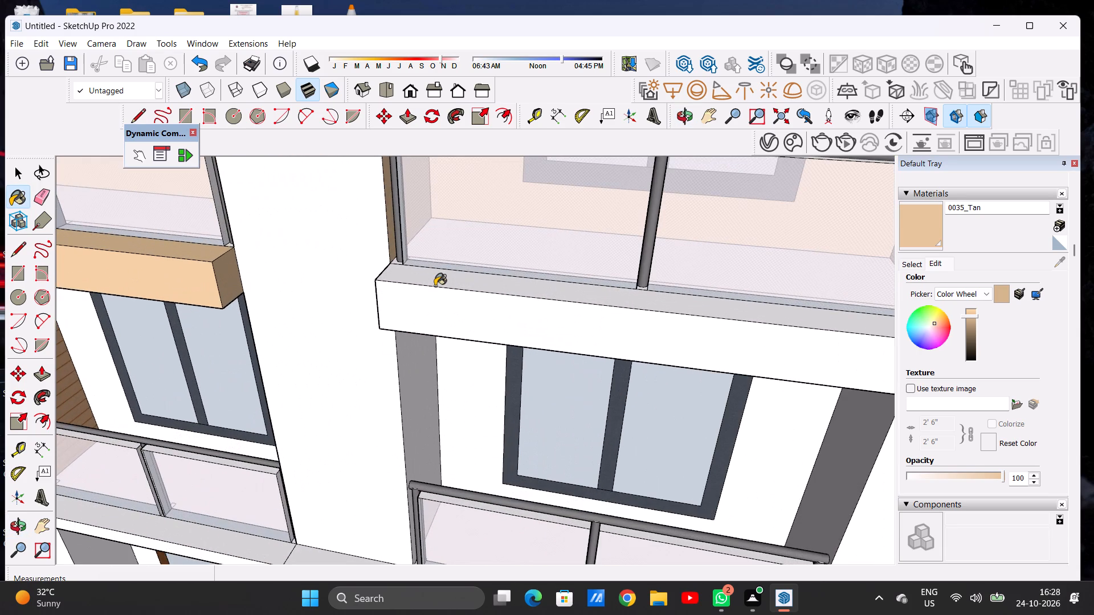
left_click(432, 283)
left_click(431, 308)
Paint both end faces of the right balcony slab one floor below the top with 0035_Tan.
scroll(407, 309, "down", 6)
middle_click_drag(328, 324, 559, 314)
scroll(471, 326, "up", 4)
left_click(456, 315)
scroll(331, 353, "down", 2)
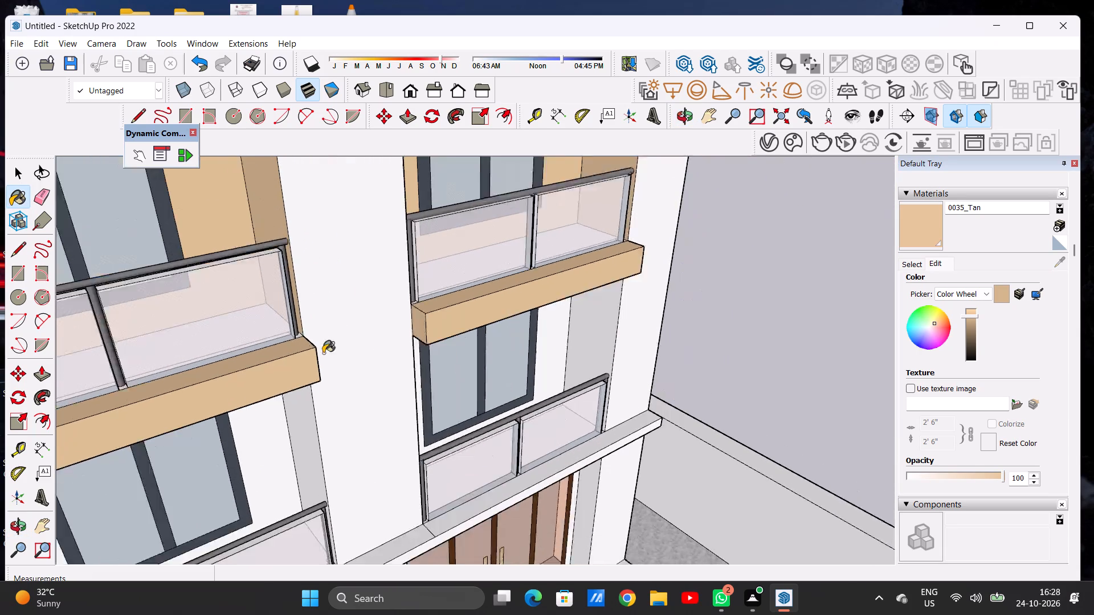
scroll(323, 353, "down", 9)
middle_click_drag(507, 336, 226, 308)
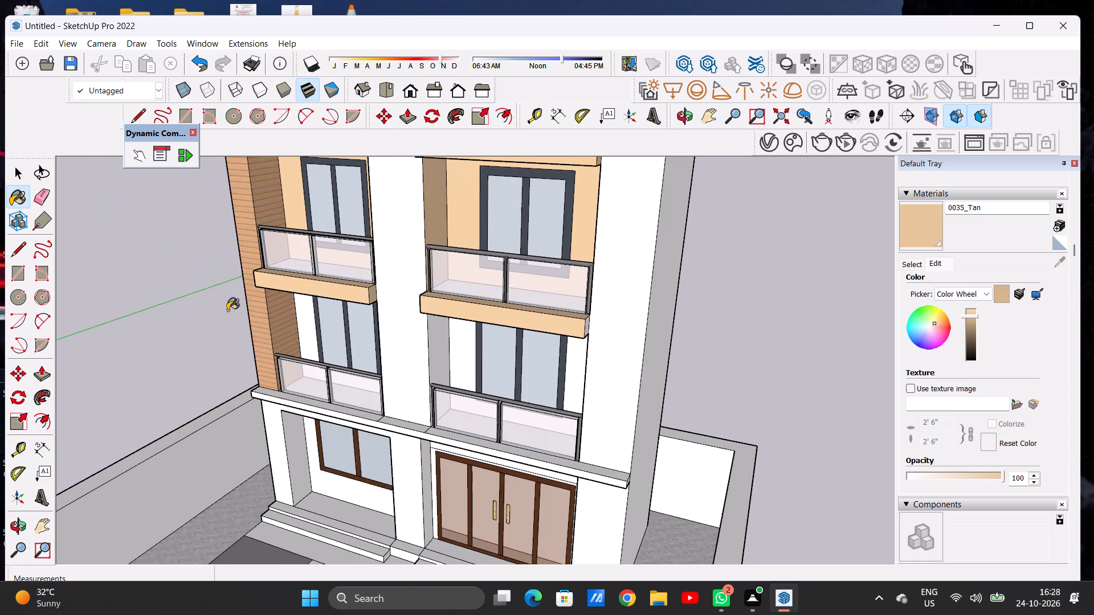
scroll(621, 317, "up", 5)
scroll(619, 320, "down", 1)
scroll(572, 329, "up", 13)
left_click(562, 331)
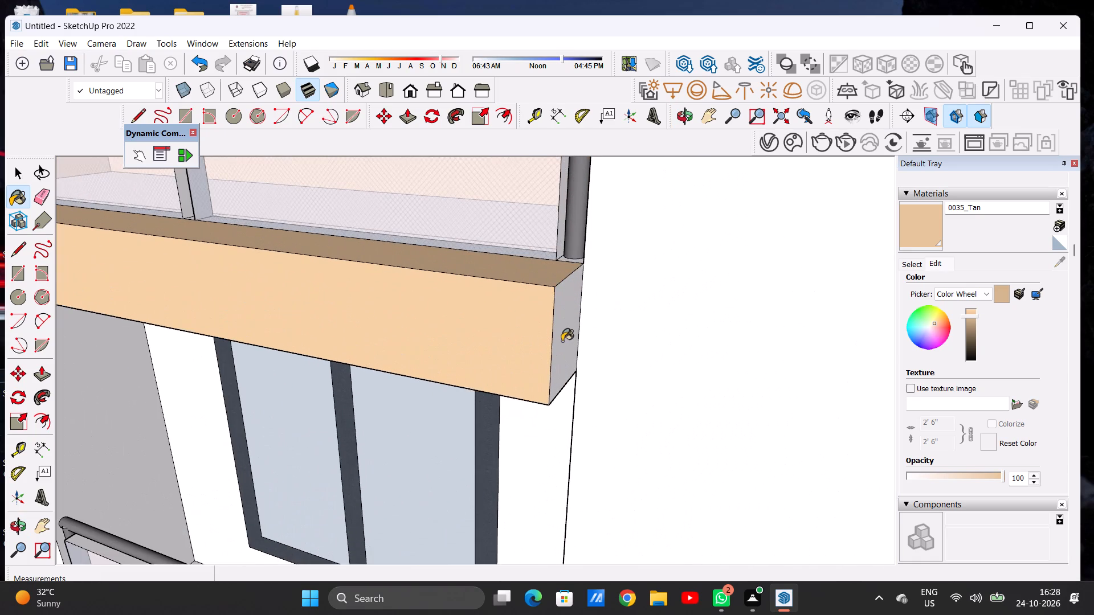
Paint the undersides of the right and left balcony slabs one floor below the top with 0035_Tan.
scroll(582, 359, "down", 6)
scroll(590, 334, "down", 16)
middle_click_drag(498, 417, 509, 353)
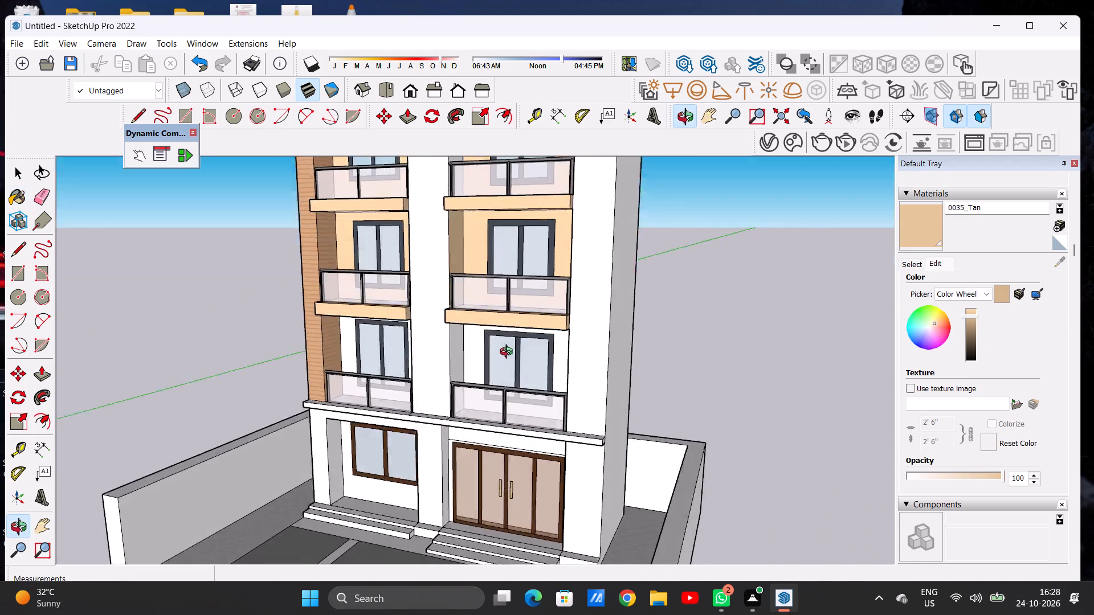
middle_click_drag(509, 353, 522, 263)
scroll(526, 326, "up", 13)
left_click(530, 294)
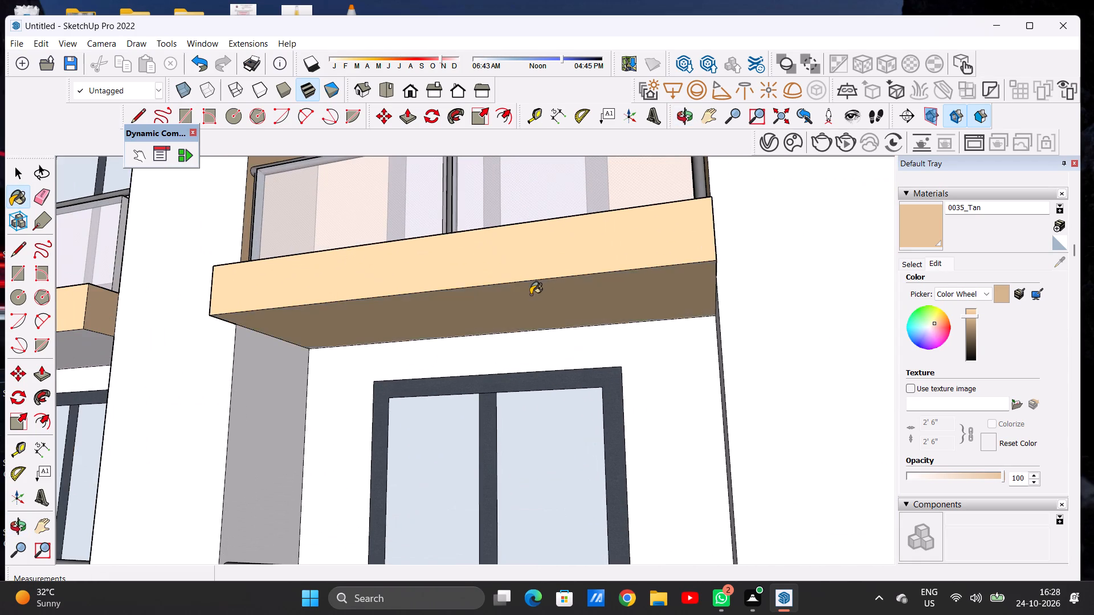
scroll(541, 308, "down", 8)
scroll(248, 338, "up", 5)
left_click(252, 333)
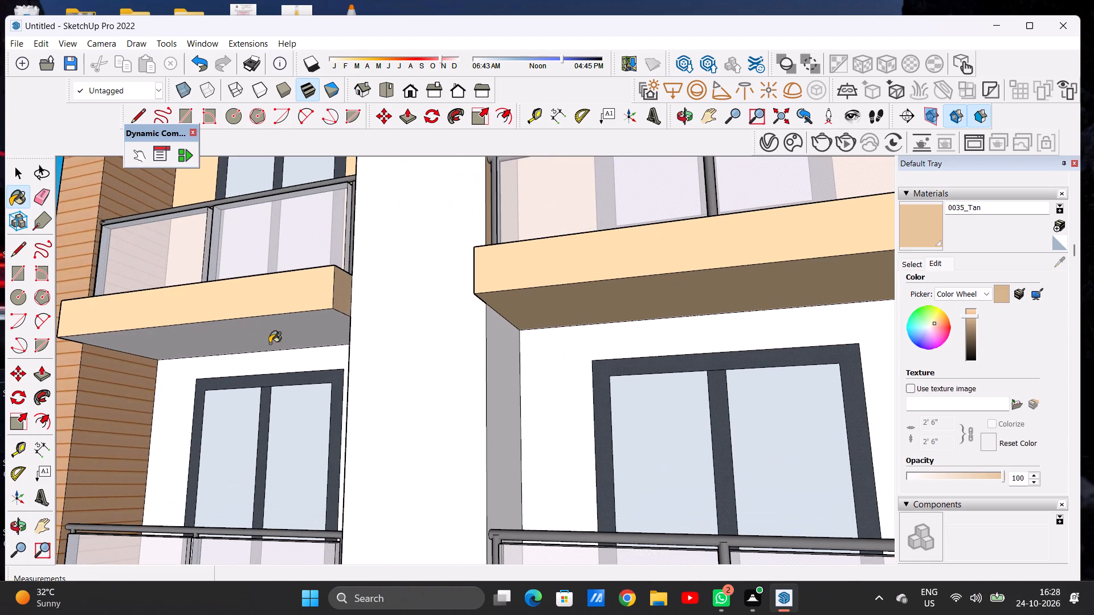
Paint the back wall and the central pier's side face in the lowest left balcony recess with 0035_Tan.
scroll(341, 348, "down", 14)
middle_click_drag(301, 349, 613, 409)
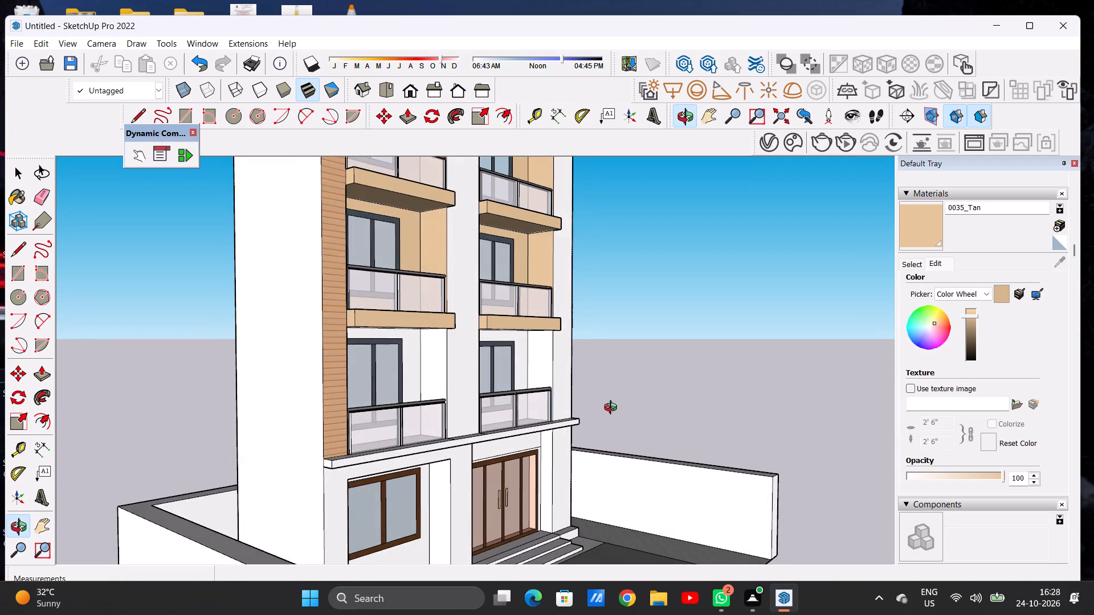
middle_click_drag(613, 409, 410, 437)
scroll(419, 296, "down", 6)
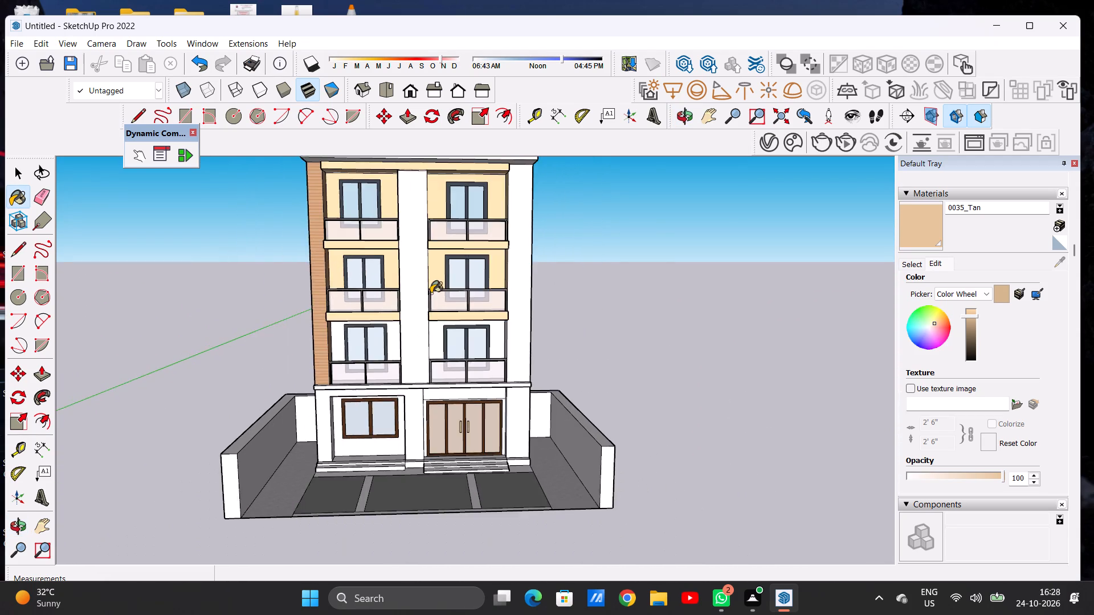
scroll(431, 293, "down", 5)
scroll(422, 364, "up", 6)
scroll(418, 296, "up", 5)
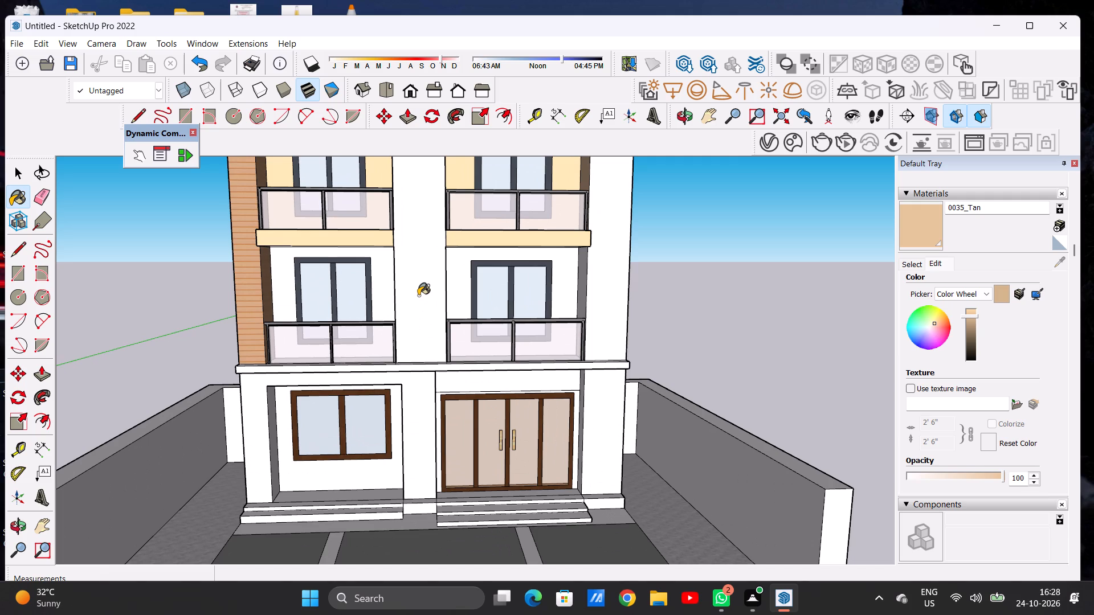
scroll(285, 268, "up", 8)
left_click(289, 268)
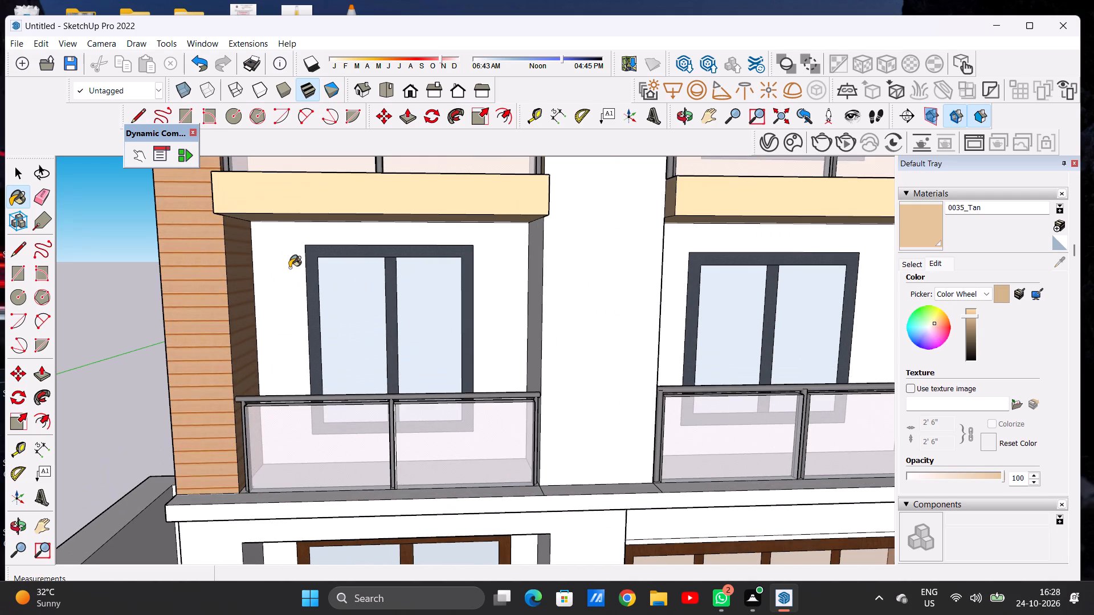
scroll(287, 261, "down", 9)
middle_click_drag(287, 231, 395, 279)
scroll(381, 277, "up", 14)
left_click(398, 252)
Paint the back wall and the central pier's side face in the lowest right balcony recess with 0035_Tan.
scroll(297, 289, "down", 14)
middle_click_drag(311, 307, 202, 280)
scroll(403, 280, "up", 11)
scroll(417, 285, "down", 1)
left_click(411, 285)
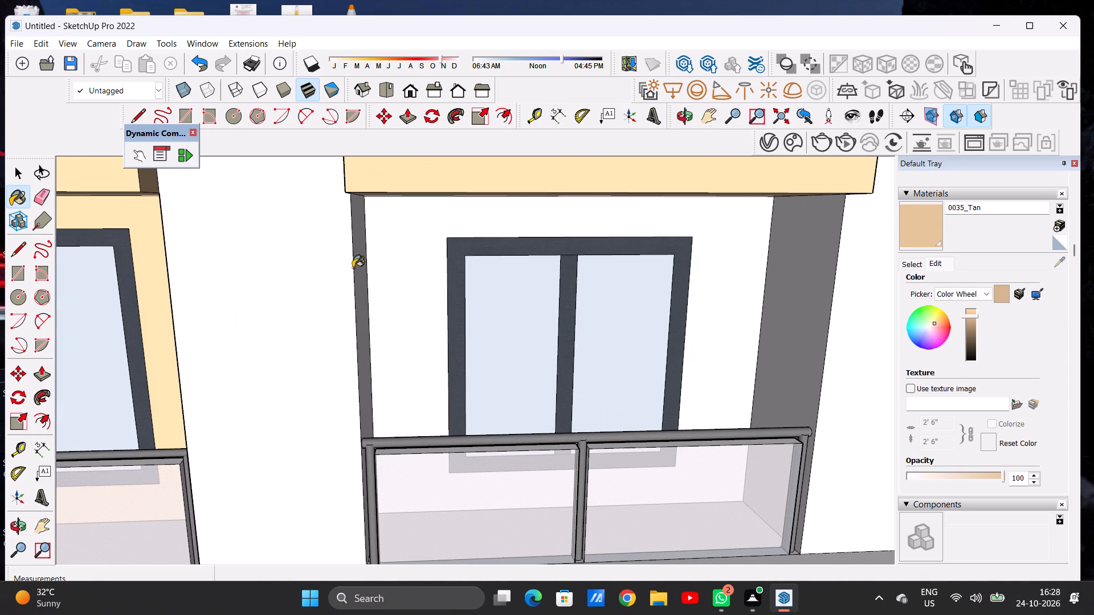
scroll(349, 259, "down", 4)
middle_click_drag(452, 269, 320, 325)
scroll(373, 273, "up", 3)
scroll(373, 273, "down", 1)
scroll(373, 273, "up", 2)
left_click(364, 271)
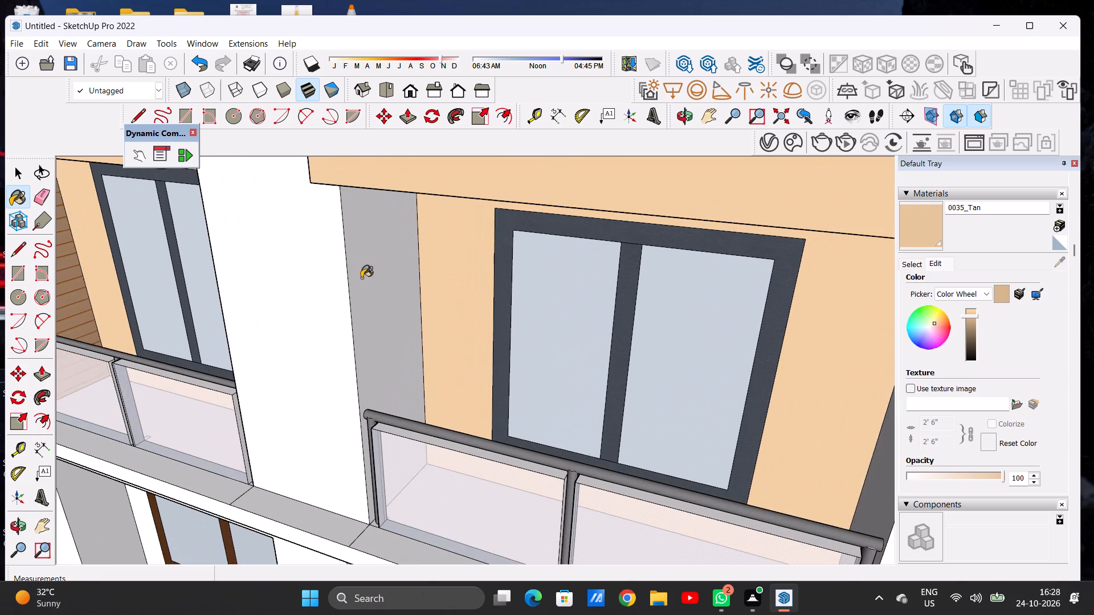
Paint the outer side face of the lowest right balcony recess with 0035_Tan.
scroll(416, 269, "down", 11)
middle_click_drag(377, 318, 618, 290)
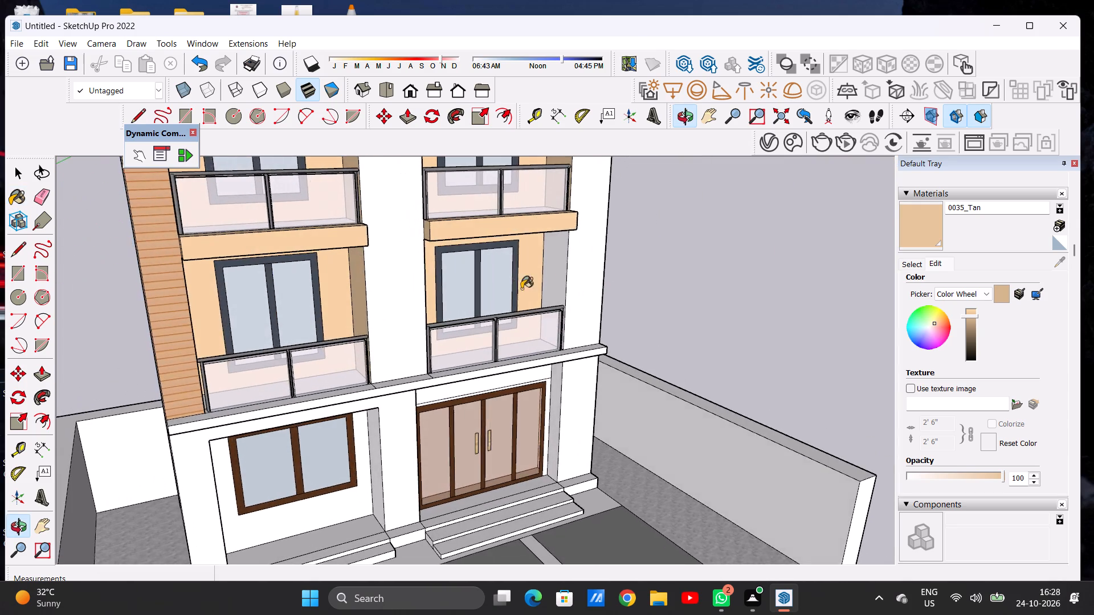
scroll(540, 280, "up", 7)
left_click(573, 249)
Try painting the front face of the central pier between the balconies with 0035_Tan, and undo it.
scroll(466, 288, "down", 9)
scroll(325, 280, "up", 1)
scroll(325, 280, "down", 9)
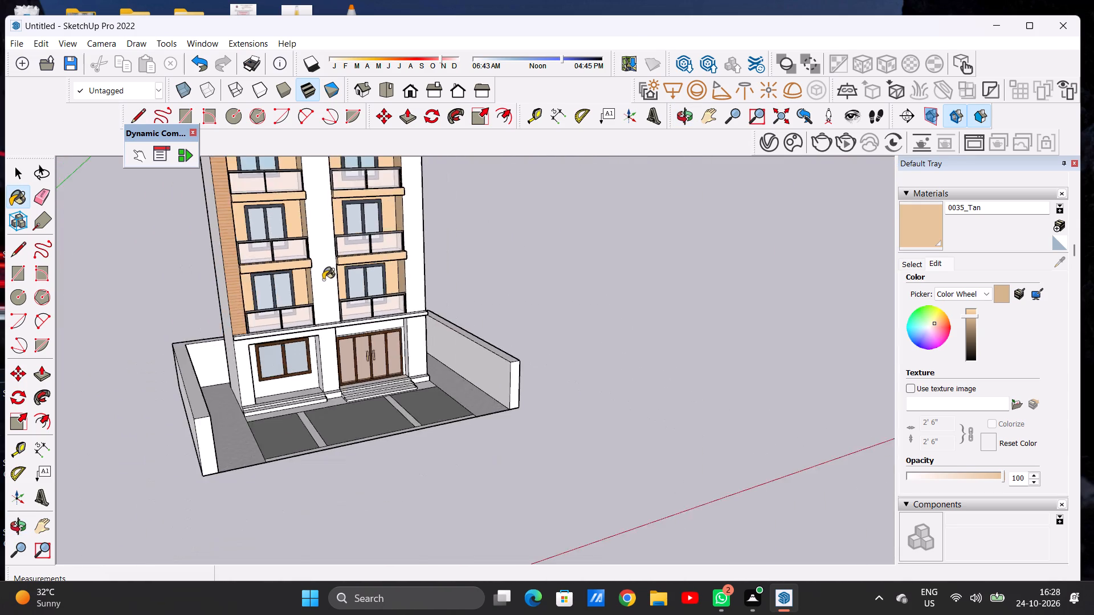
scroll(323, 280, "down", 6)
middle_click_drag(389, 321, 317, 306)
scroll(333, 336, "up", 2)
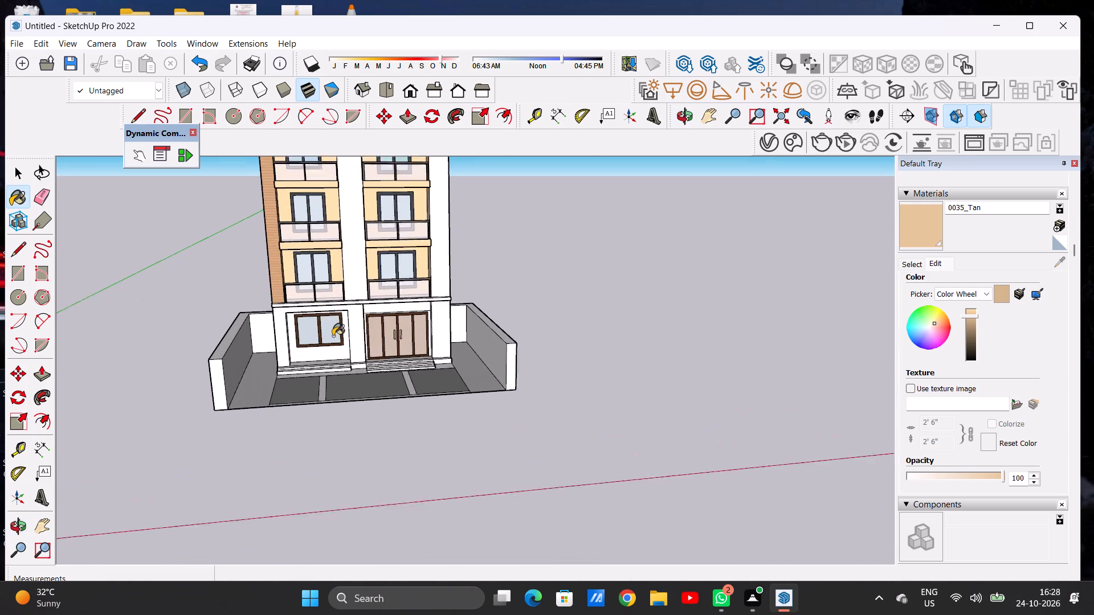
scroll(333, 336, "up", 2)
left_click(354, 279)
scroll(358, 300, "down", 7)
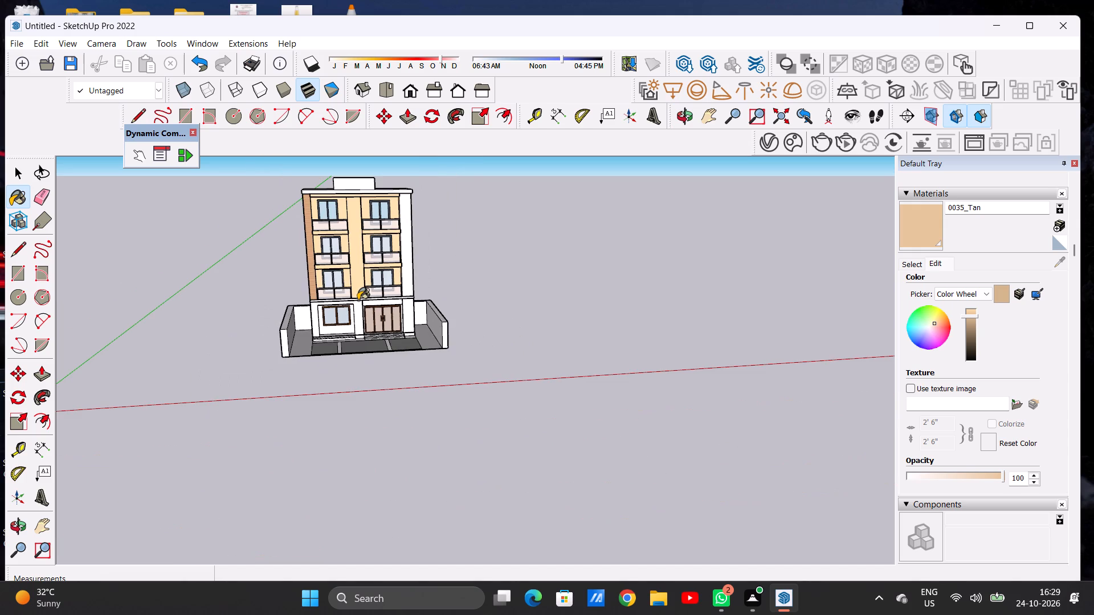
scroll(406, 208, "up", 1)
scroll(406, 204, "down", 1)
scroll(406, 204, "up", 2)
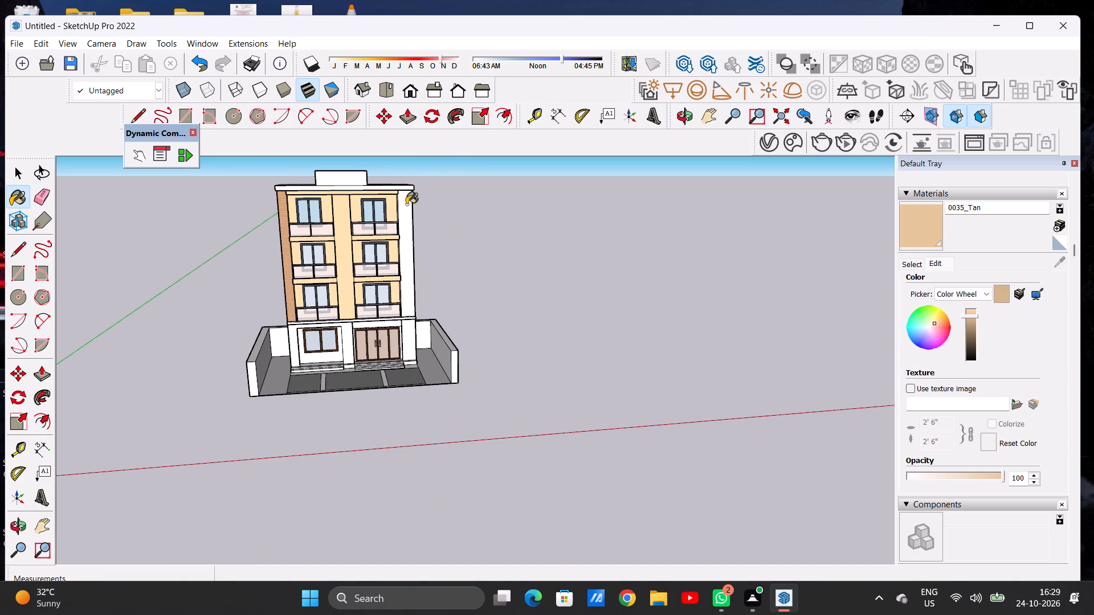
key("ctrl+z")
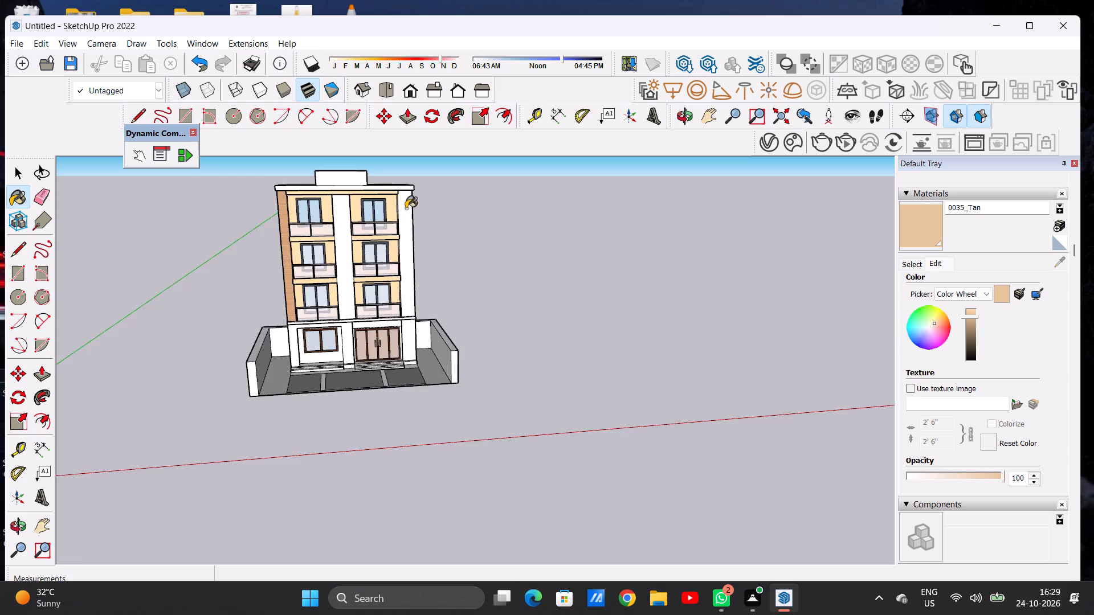
Examine the ground-floor front around the window recess and entrance doors from several angles.
scroll(408, 214, "down", 9)
scroll(380, 263, "up", 1)
scroll(380, 263, "down", 1)
scroll(380, 263, "up", 15)
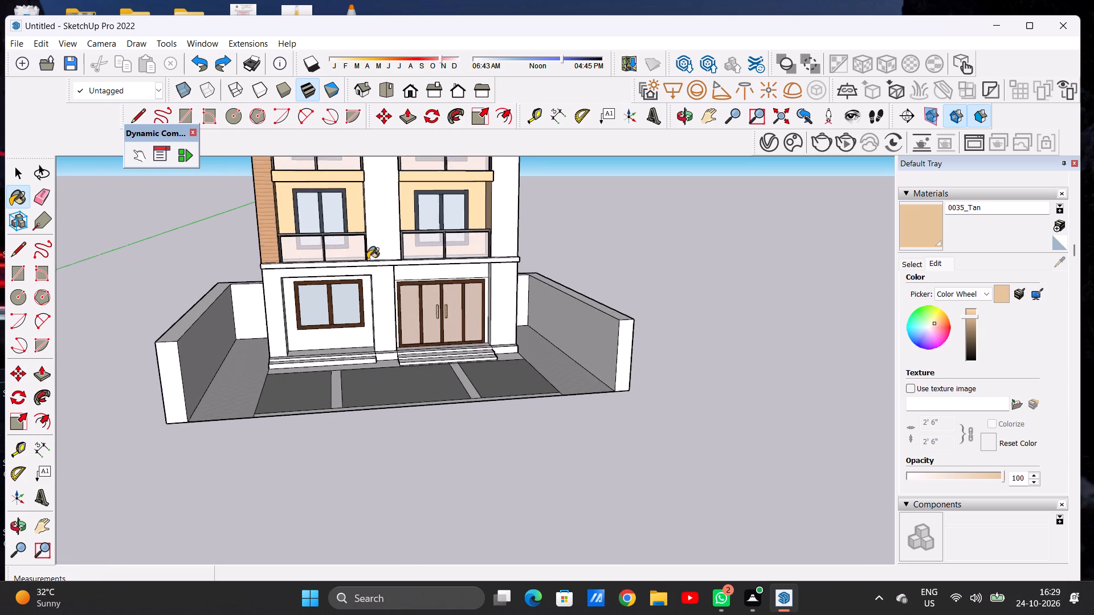
scroll(368, 259, "up", 1)
scroll(368, 261, "down", 5)
middle_click_drag(373, 260, 377, 147)
scroll(393, 218, "up", 7)
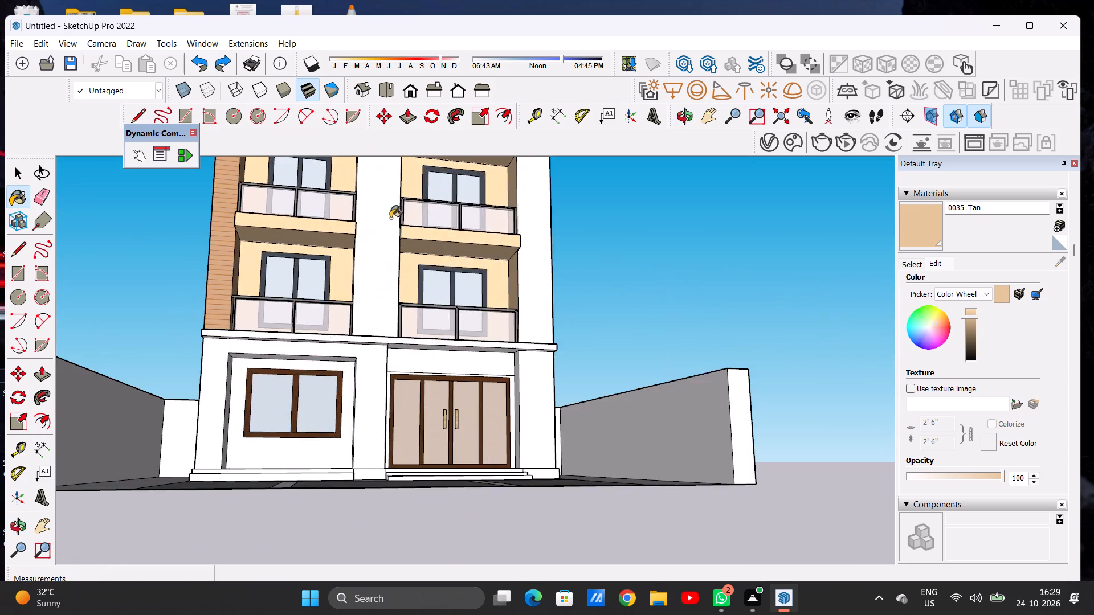
middle_click_drag(371, 220, 345, 347)
scroll(370, 266, "down", 10)
scroll(362, 343, "up", 2)
scroll(362, 343, "down", 1)
scroll(362, 343, "up", 4)
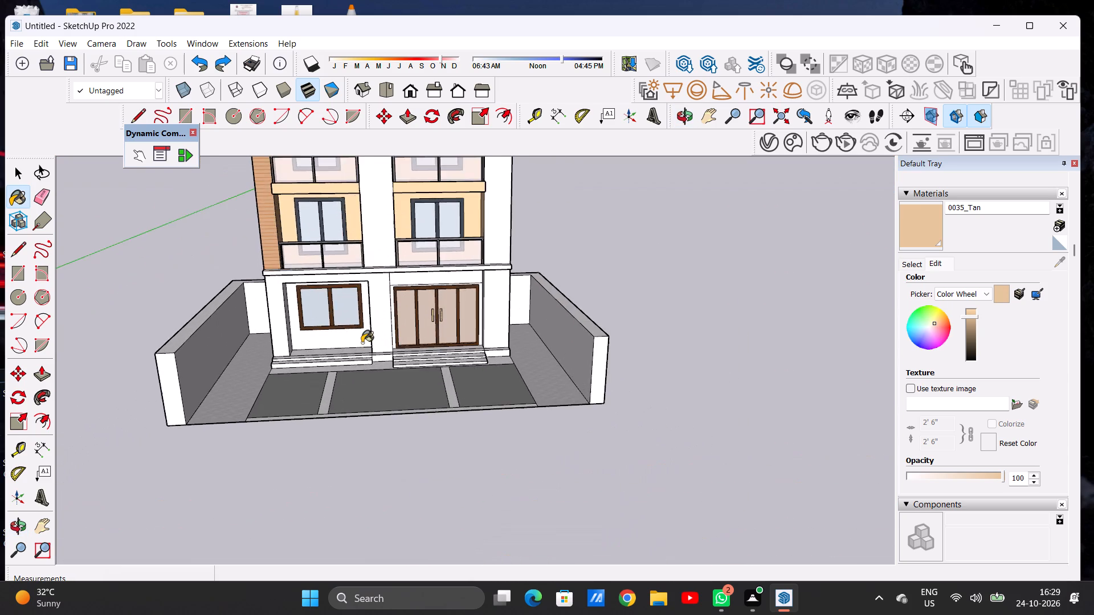
scroll(362, 343, "up", 3)
middle_click_drag(398, 287, 332, 286)
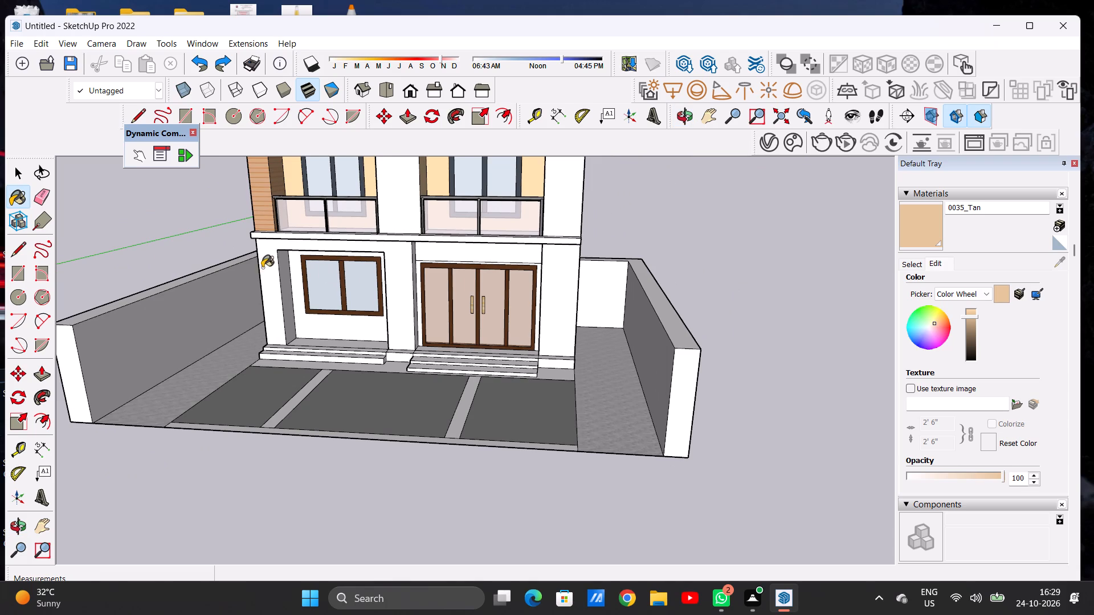
middle_click_drag(260, 266, 498, 337)
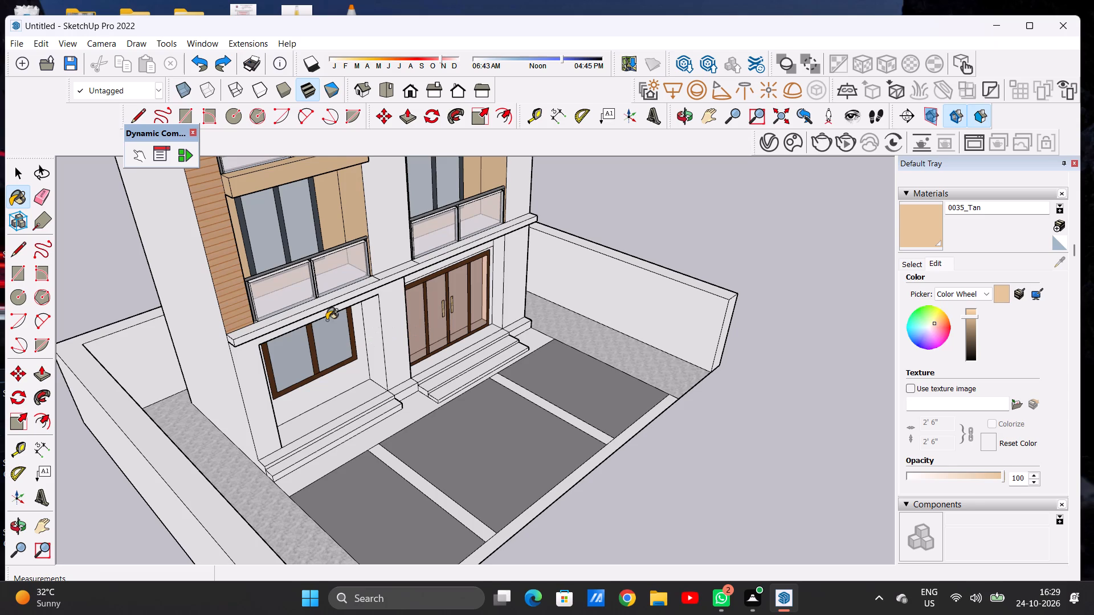
scroll(319, 321, "up", 7)
middle_click_drag(271, 312, 230, 247)
scroll(215, 269, "up", 3)
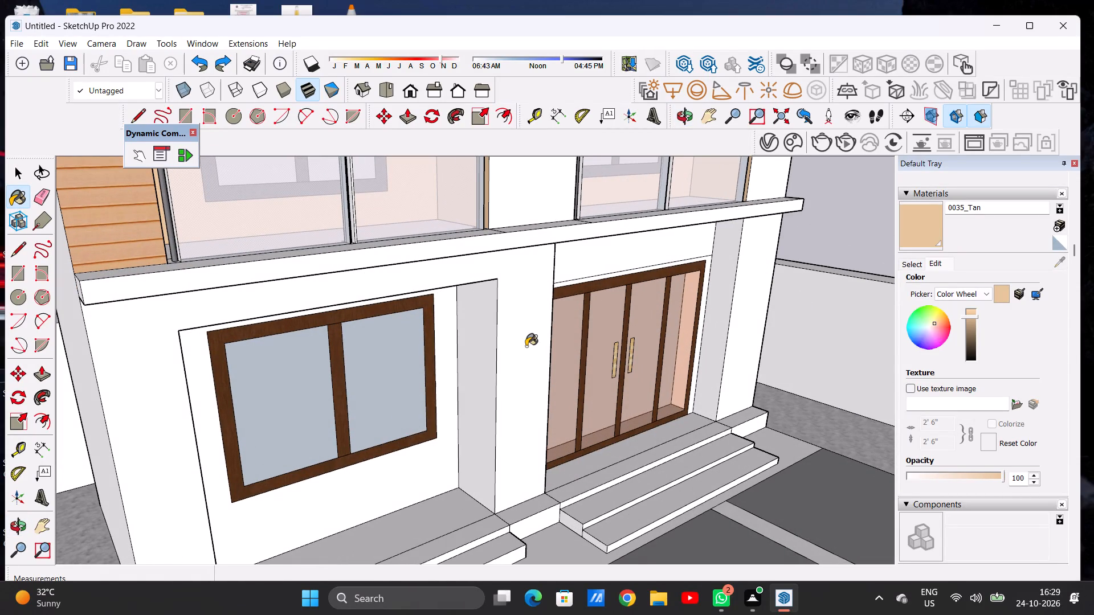
scroll(491, 319, "down", 7)
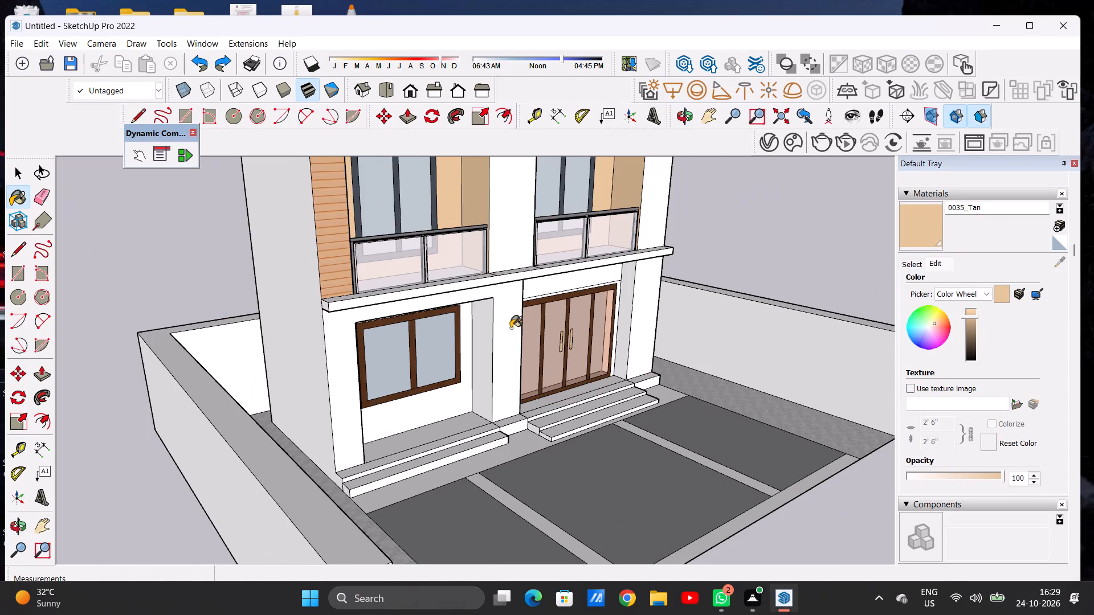
middle_click_drag(426, 330, 324, 290)
scroll(336, 314, "up", 5)
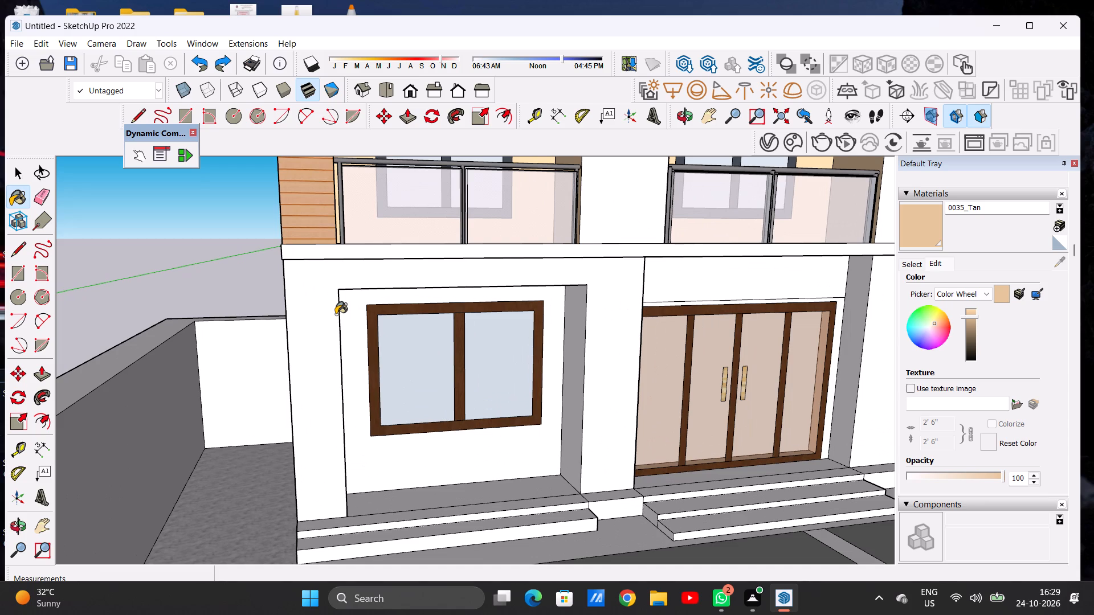
scroll(333, 318, "down", 5)
middle_click_drag(318, 319, 192, 322)
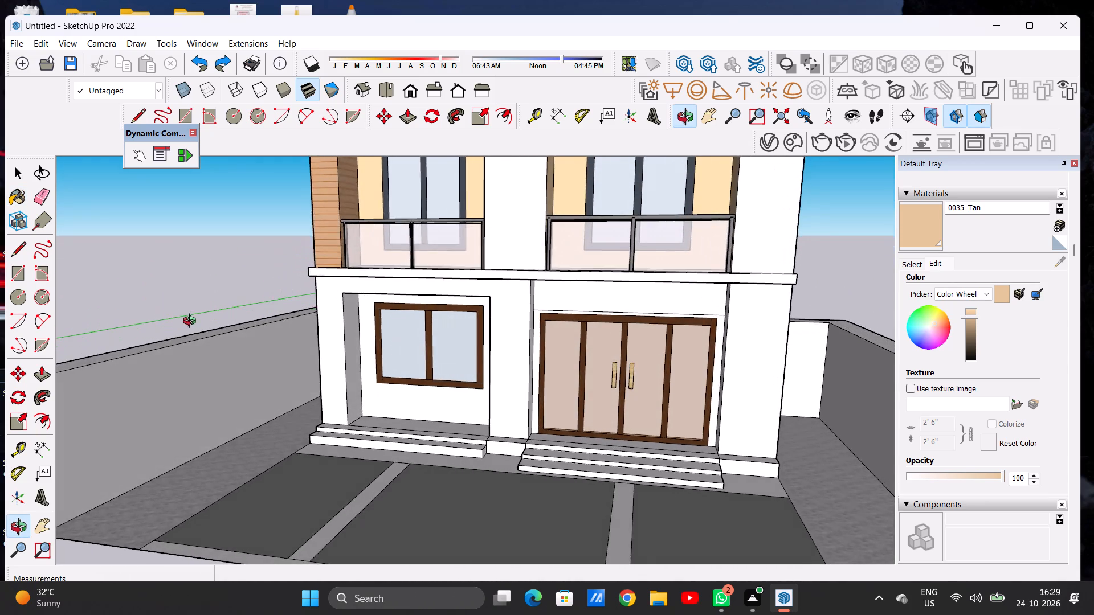
middle_click_drag(192, 322, 209, 327)
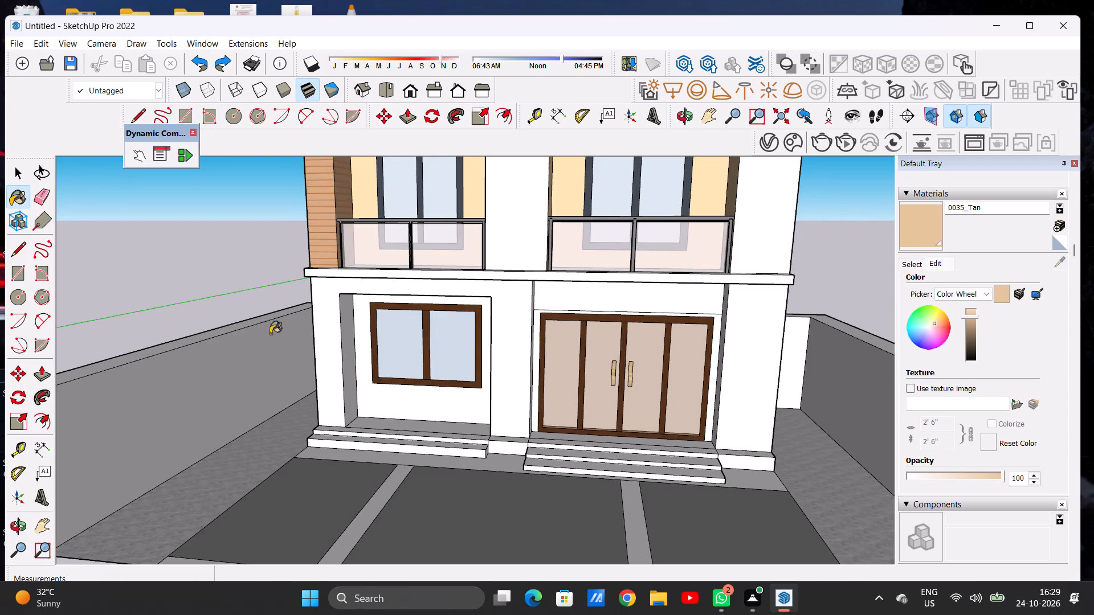
Paint the back wall and both side faces of the ground-floor window recess with 0035_Tan.
scroll(342, 326, "up", 4)
middle_click_drag(337, 326, 399, 323)
scroll(356, 322, "up", 7)
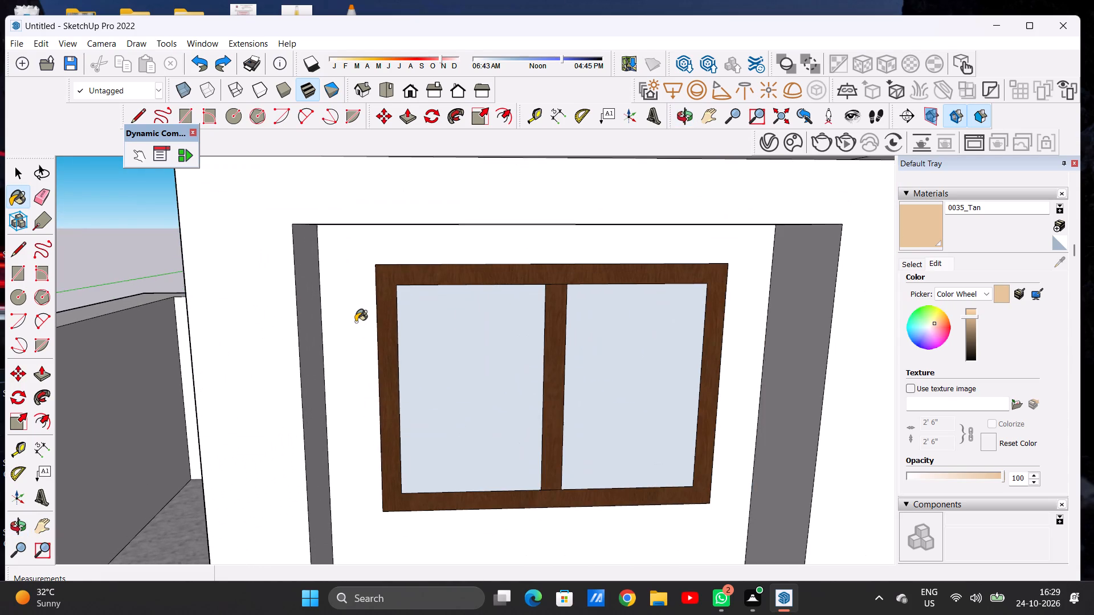
left_click(356, 322)
middle_click_drag(349, 318, 294, 325)
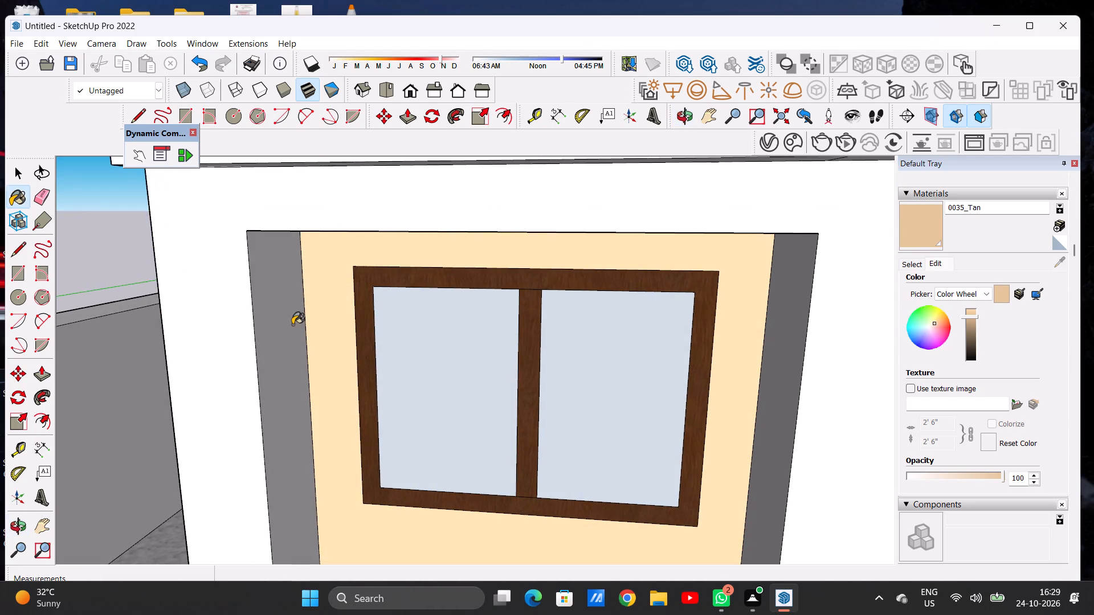
left_click(279, 321)
scroll(343, 309, "down", 5)
middle_click_drag(344, 308, 496, 299)
scroll(548, 302, "up", 5)
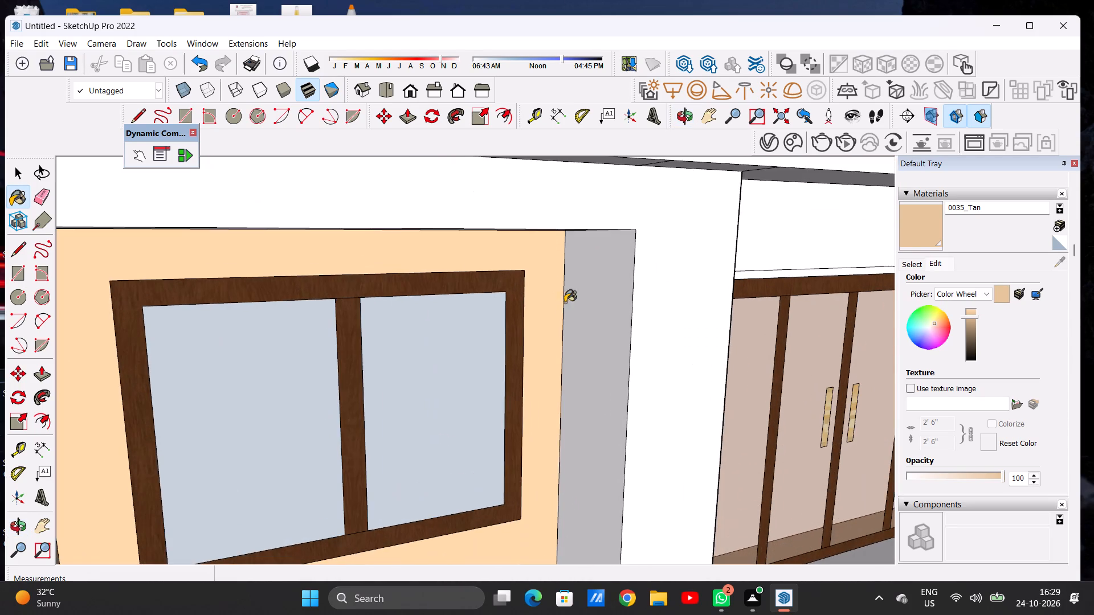
left_click(588, 292)
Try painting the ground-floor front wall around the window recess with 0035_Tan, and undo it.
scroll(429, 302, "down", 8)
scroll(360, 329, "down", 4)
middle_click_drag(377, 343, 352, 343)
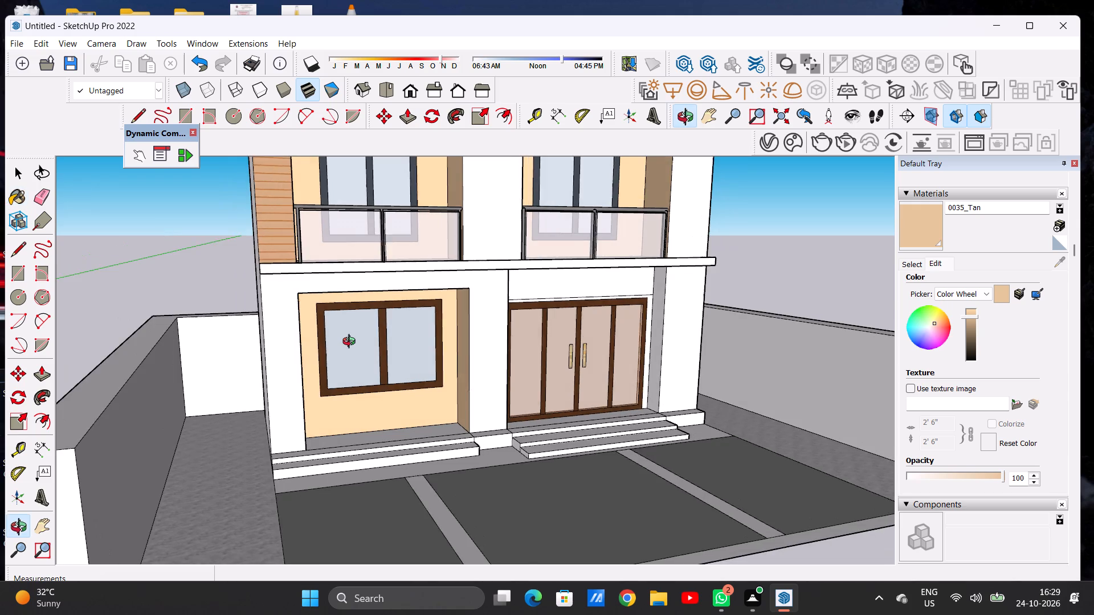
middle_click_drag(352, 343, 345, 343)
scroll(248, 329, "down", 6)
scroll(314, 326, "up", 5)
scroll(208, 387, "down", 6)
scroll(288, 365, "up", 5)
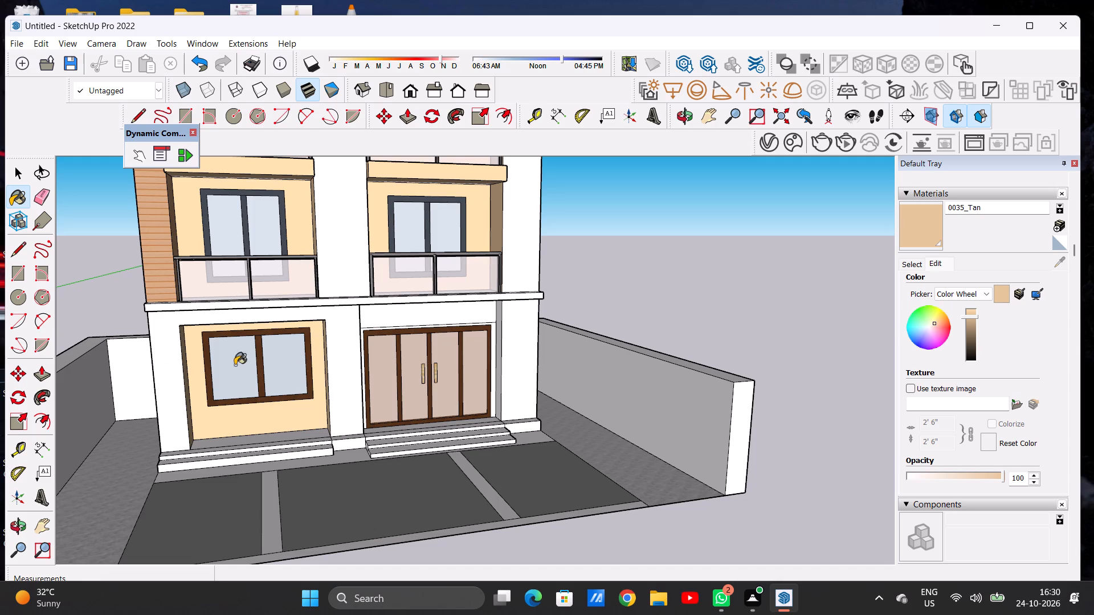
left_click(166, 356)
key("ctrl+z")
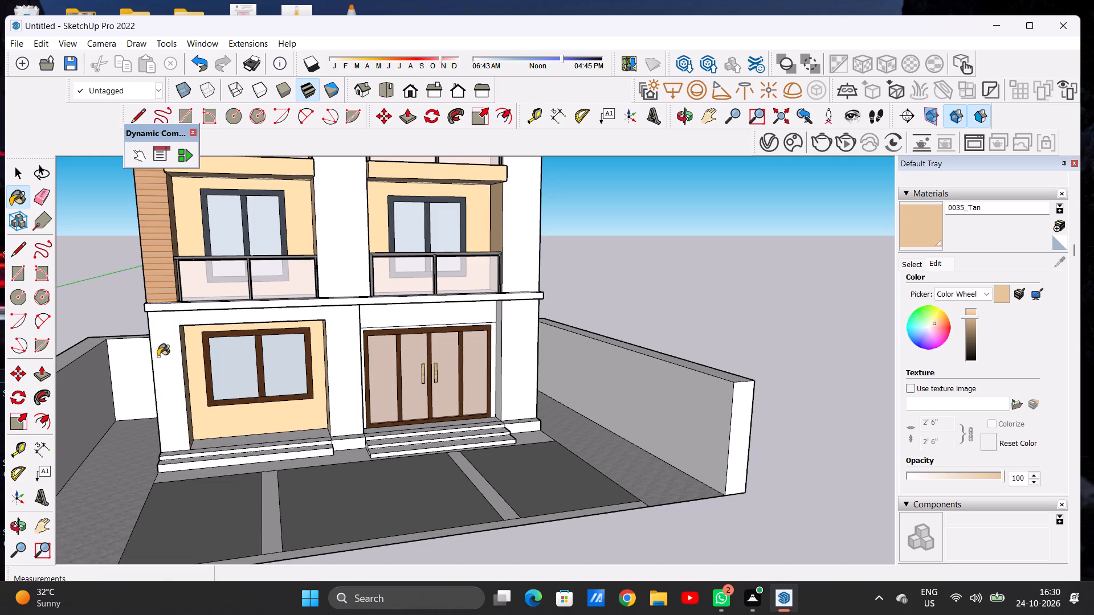
Draw a line about 5' 2 7/16" long from the window recess's upper corner across the central pier to its entrance-side edge.
key("space")
type("L")
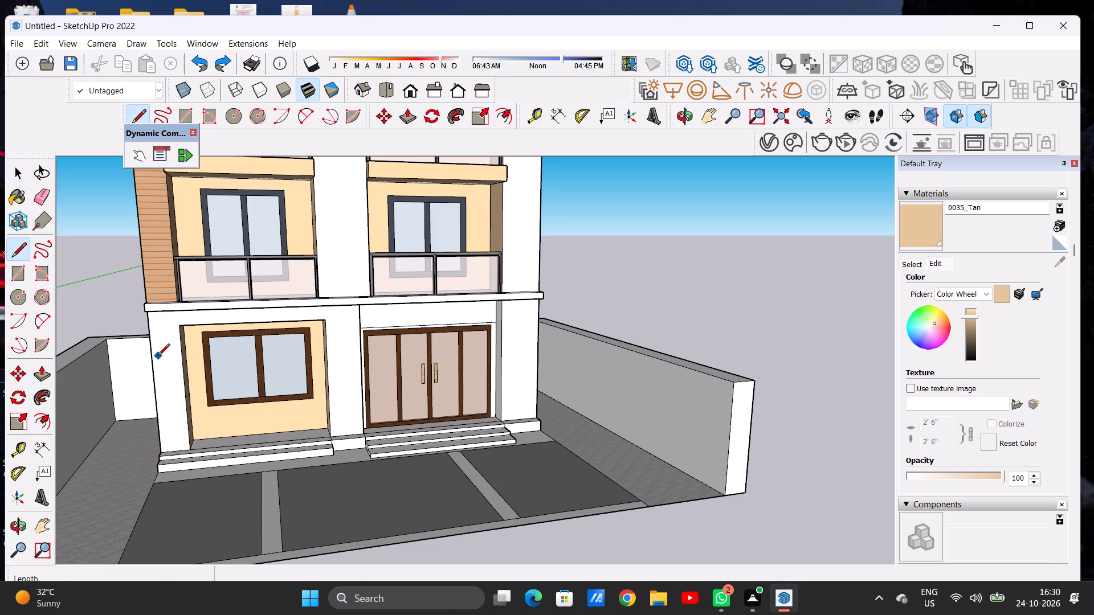
scroll(160, 353, "up", 6)
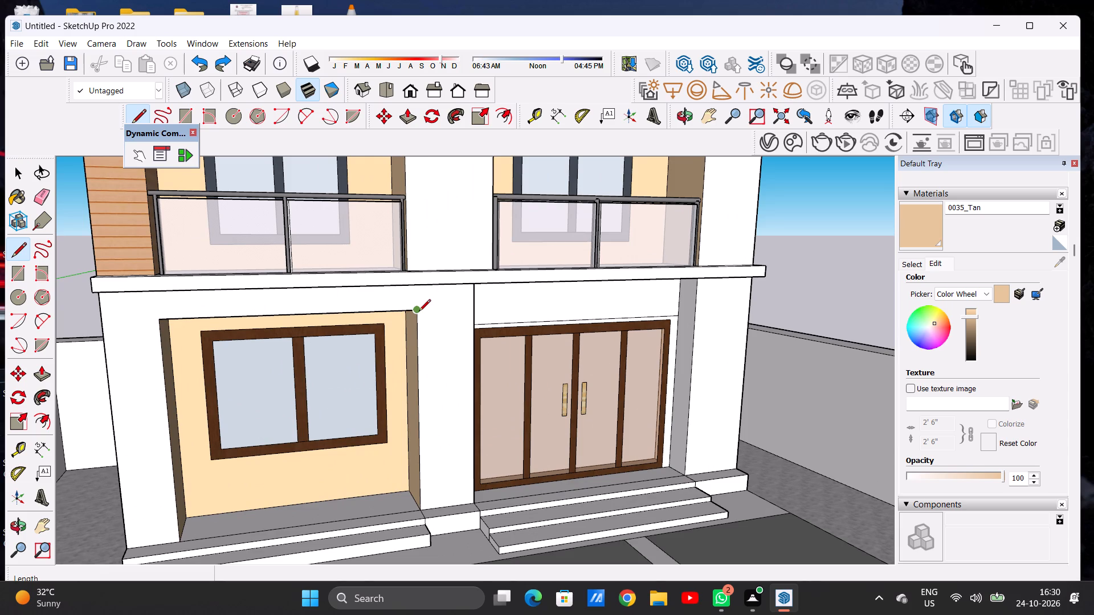
left_click(419, 312)
left_click(473, 309)
key("space")
Paint the ground-floor front wall beside and above the window recess with 0035_Tan, leaving the pier below the dividing line unpainted.
left_click(926, 234)
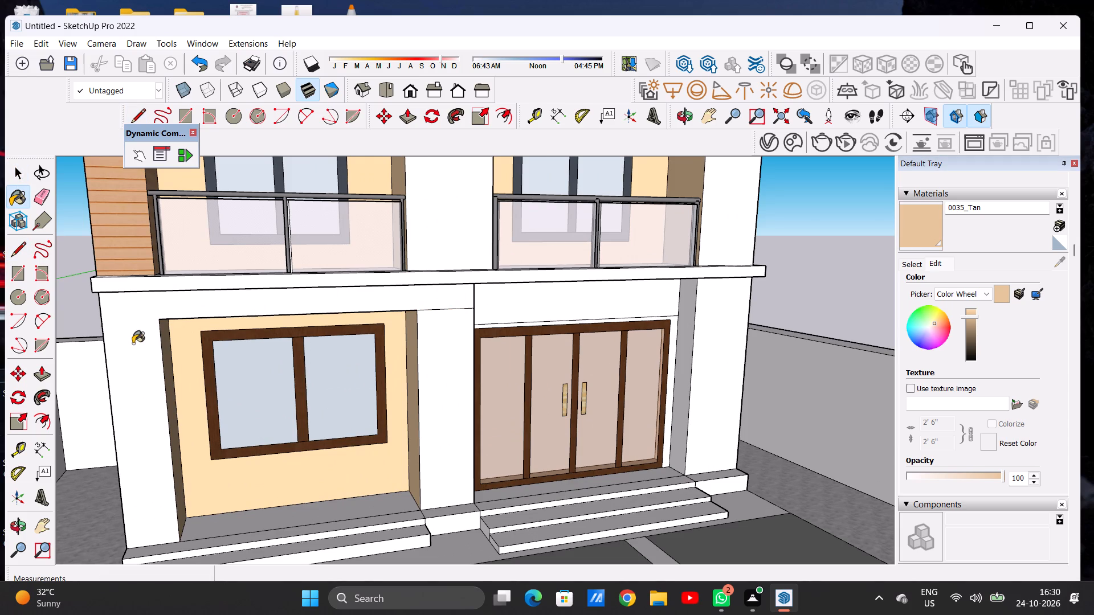
left_click(133, 343)
Paint the wall panel above the entrance doors with Formica Laminate Light from the Synthetic Surfaces materials.
scroll(188, 351, "down", 4)
middle_click_drag(198, 366, 288, 354)
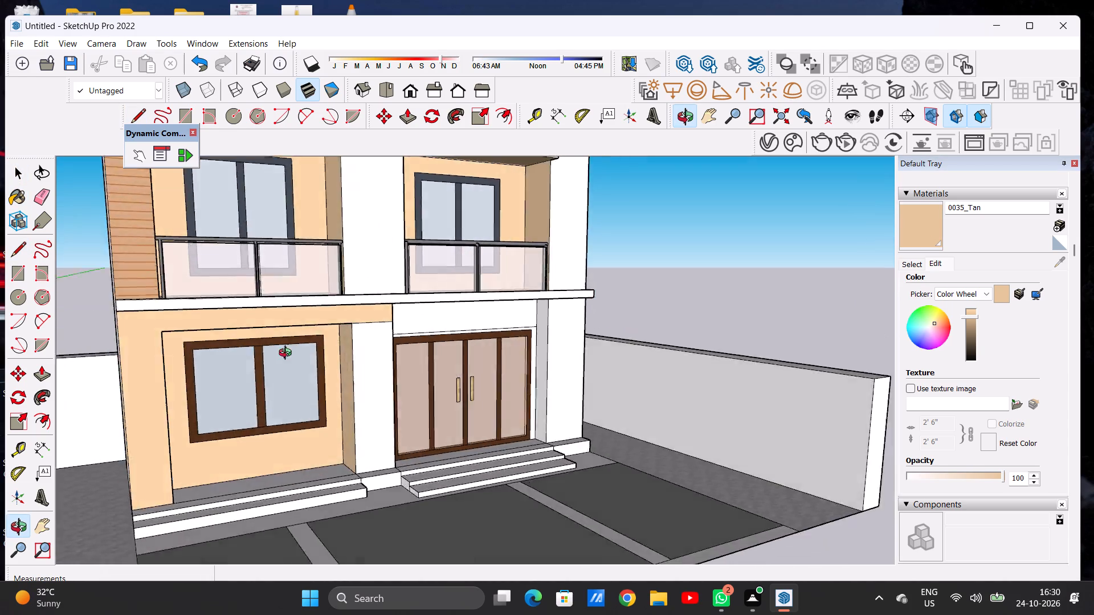
middle_click_drag(288, 354, 205, 351)
scroll(172, 368, "down", 6)
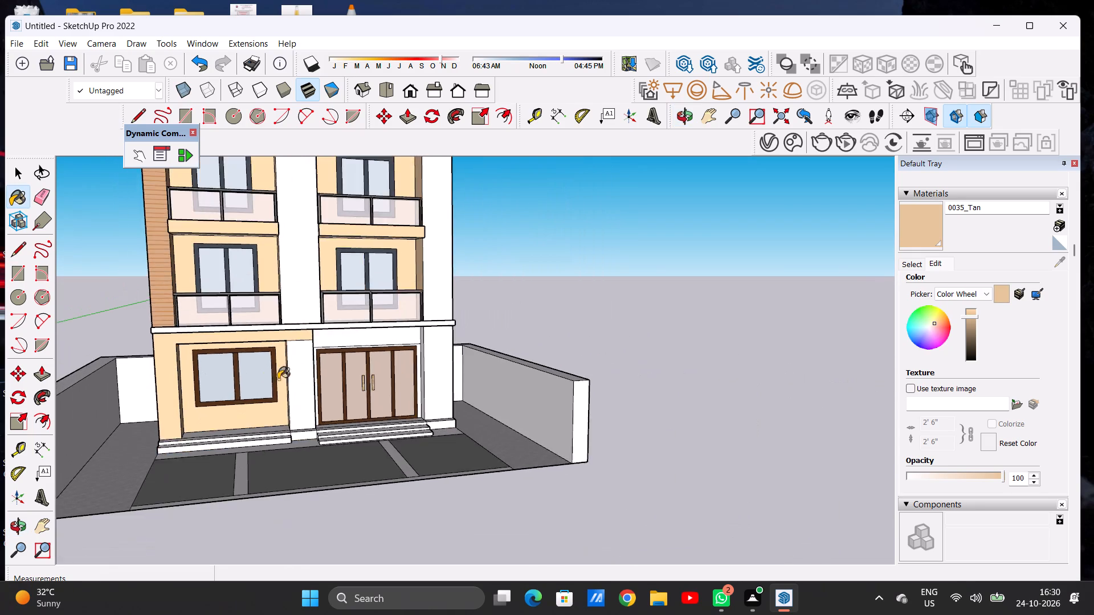
scroll(317, 382, "up", 3)
middle_click_drag(326, 417, 269, 409)
scroll(304, 408, "up", 4)
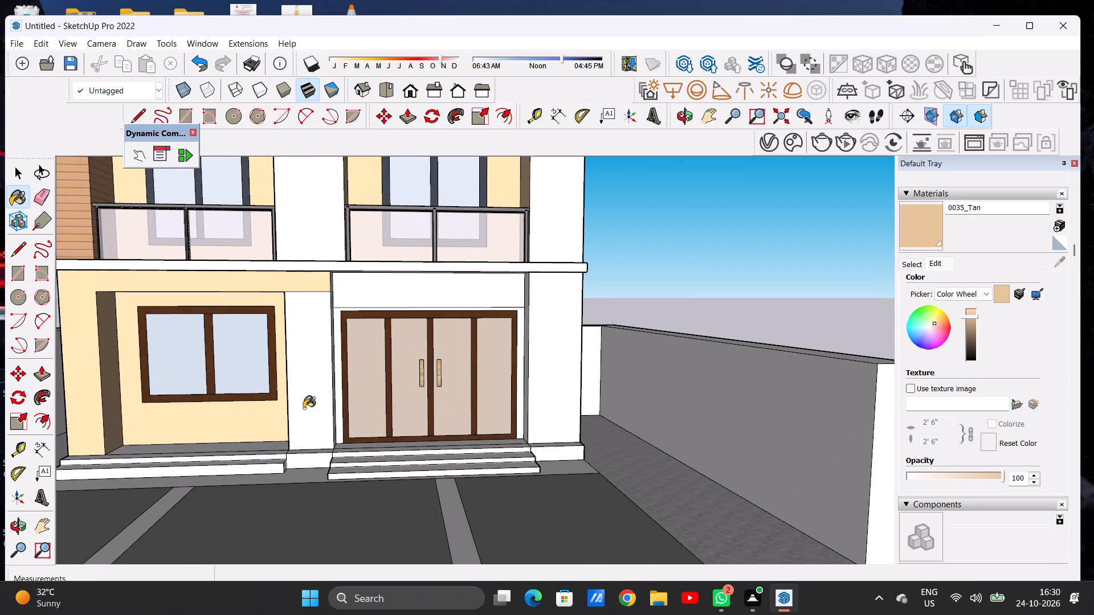
key("space")
scroll(353, 397, "down", 1)
middle_click(359, 406)
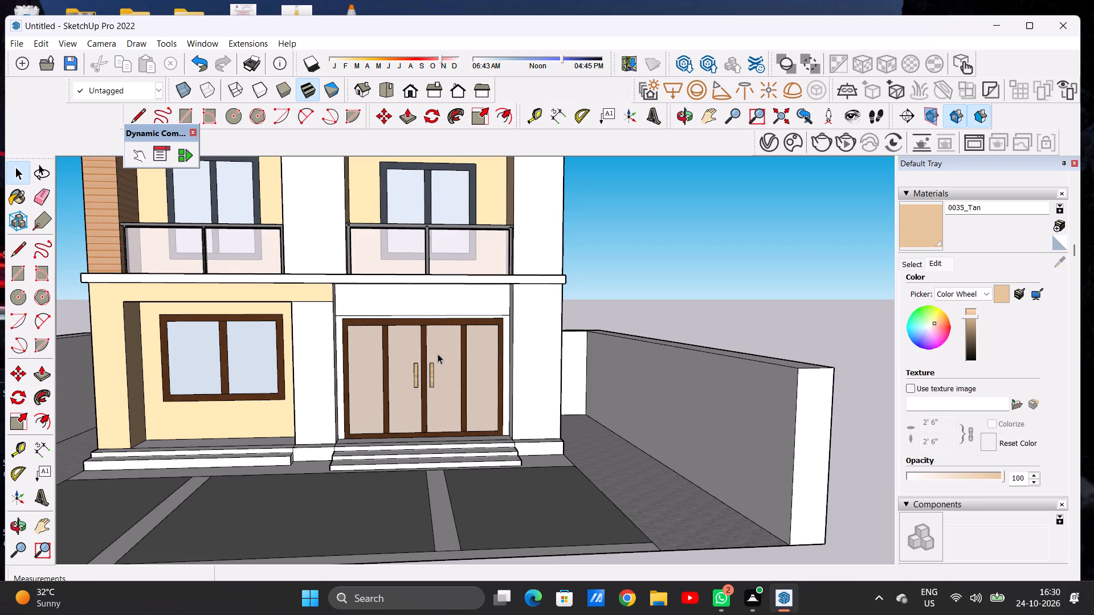
left_click(912, 266)
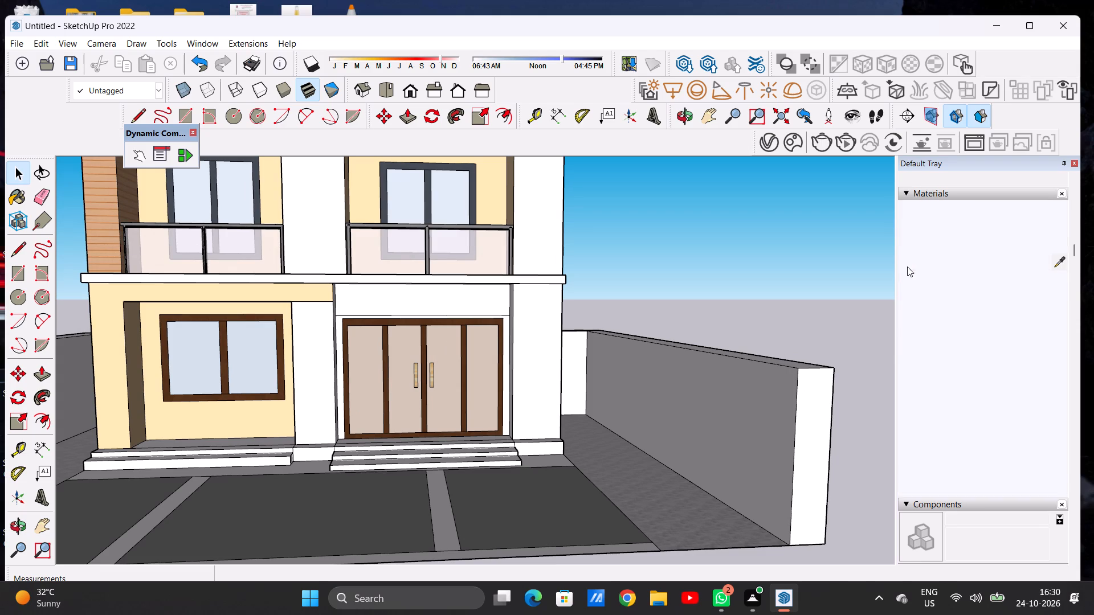
left_click(958, 285)
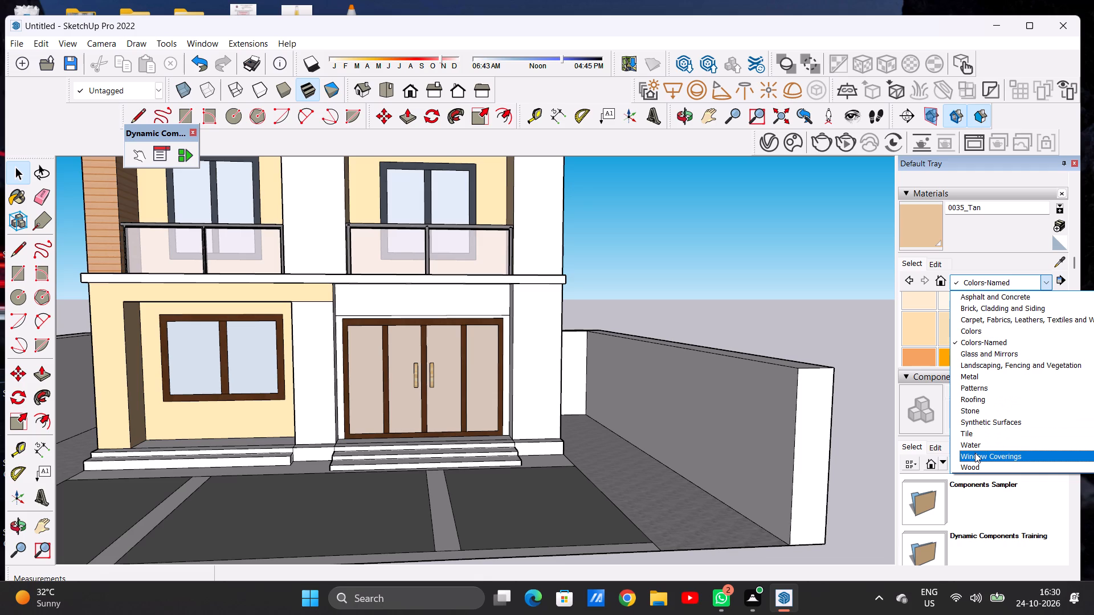
left_click(981, 425)
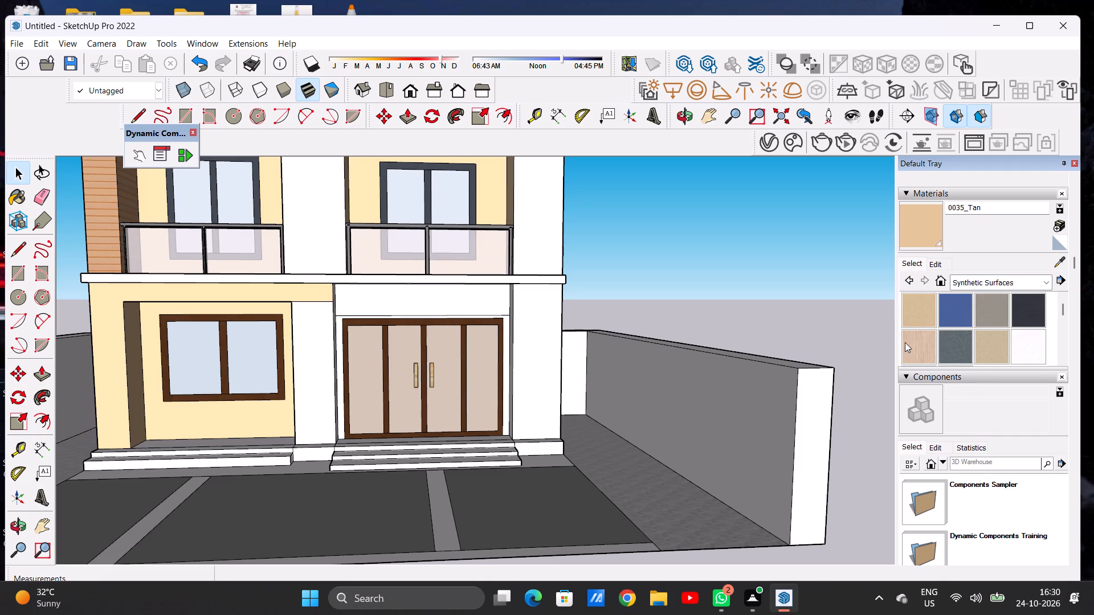
left_click(905, 342)
scroll(454, 305, "up", 4)
left_click(454, 305)
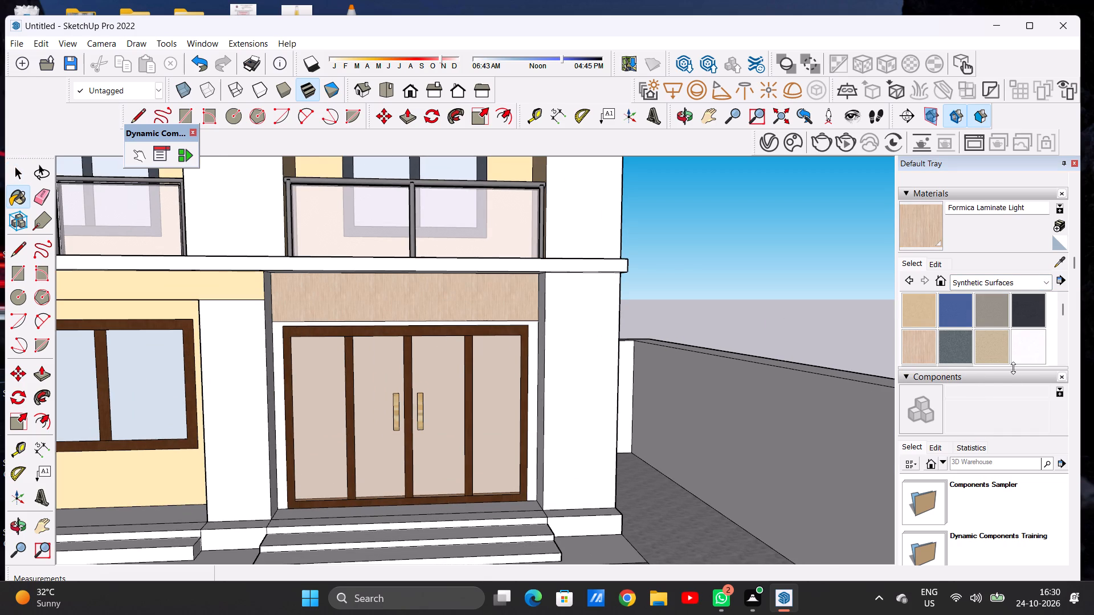
Paint the front of the central pier between window and entrance with Cinder Block from Brick, Cladding and Siding.
left_click(962, 286)
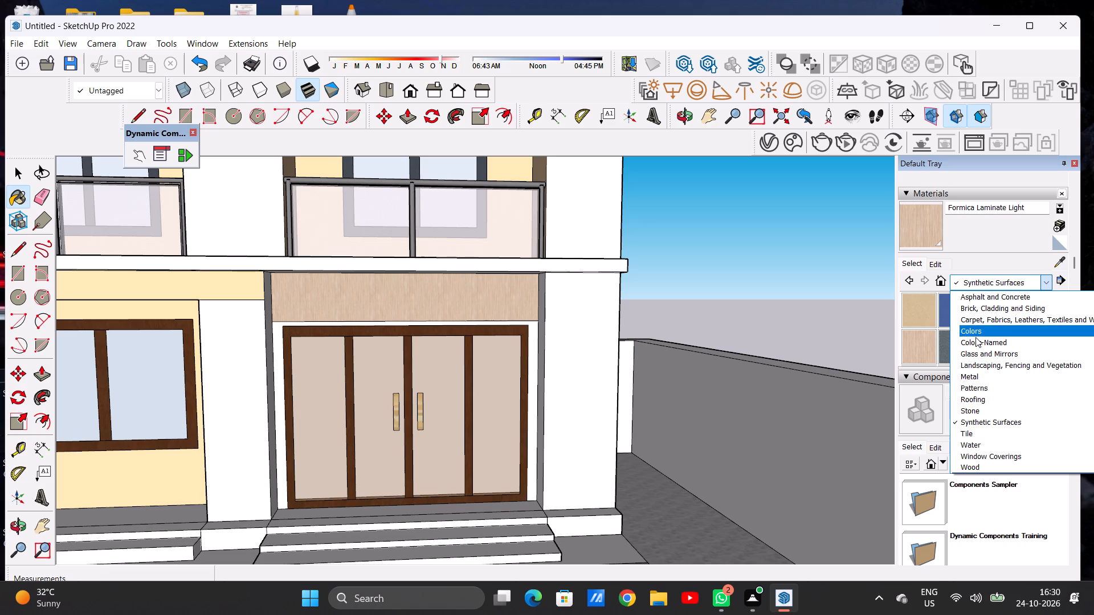
left_click(983, 307)
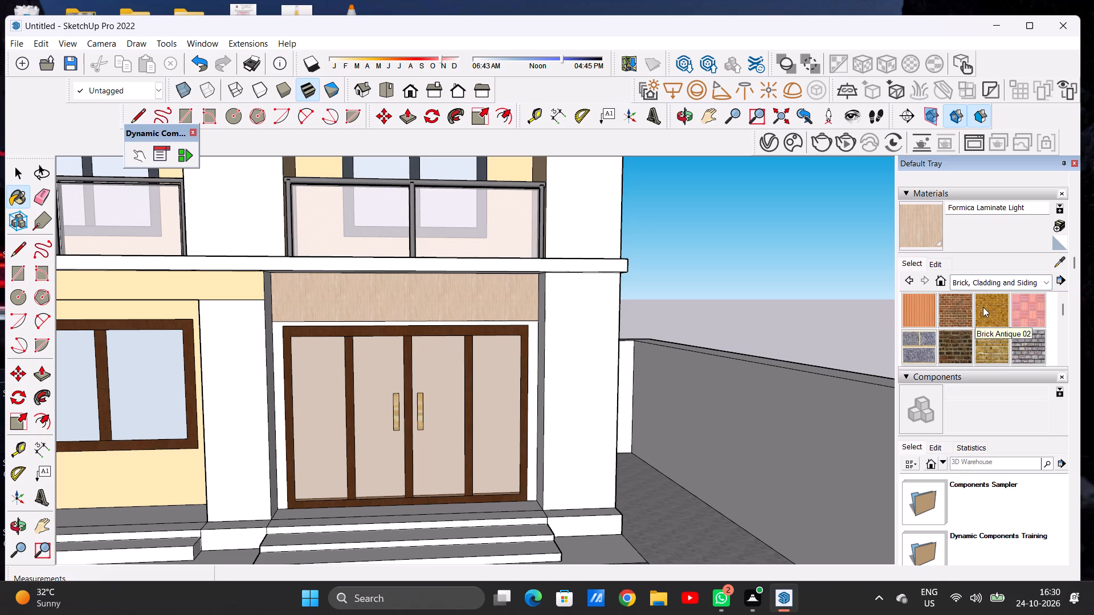
scroll(986, 310, "down", 2)
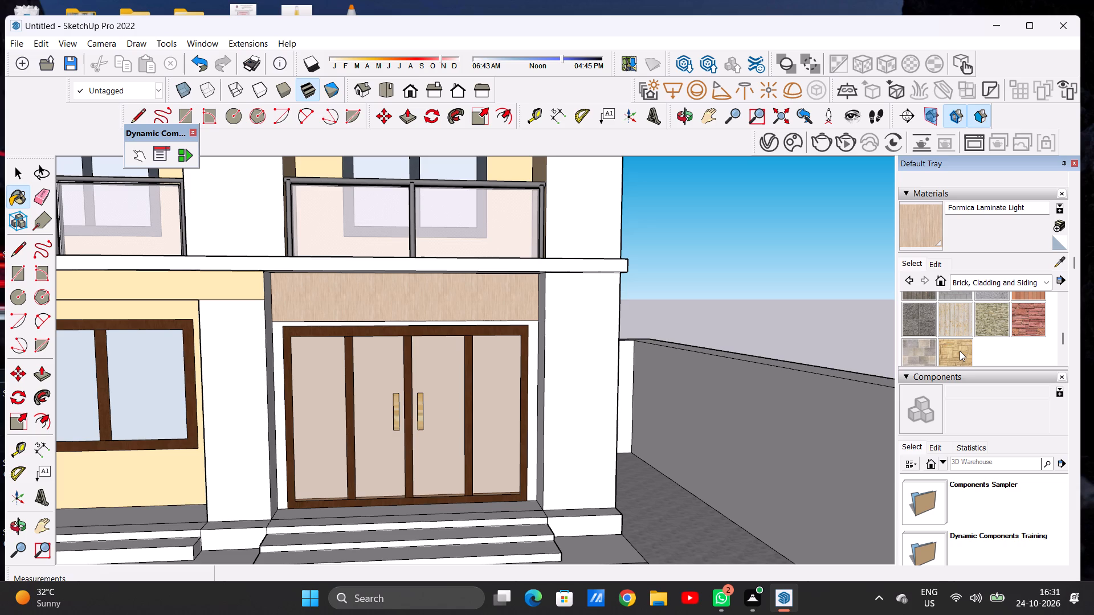
scroll(941, 330, "down", 1)
scroll(941, 330, "up", 4)
scroll(941, 330, "down", 1)
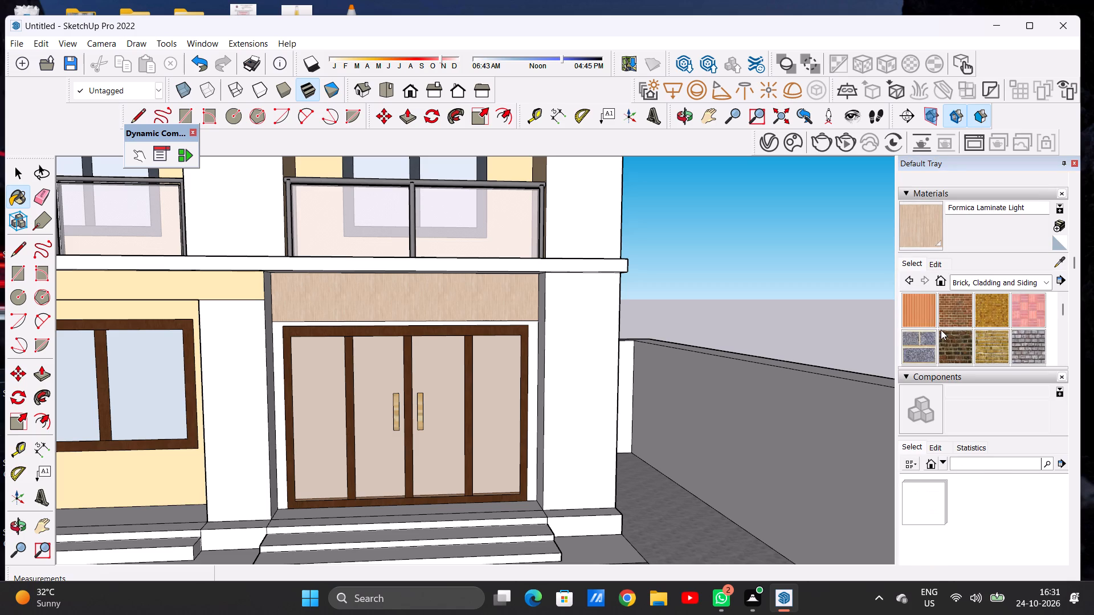
scroll(941, 330, "down", 3)
scroll(941, 330, "up", 3)
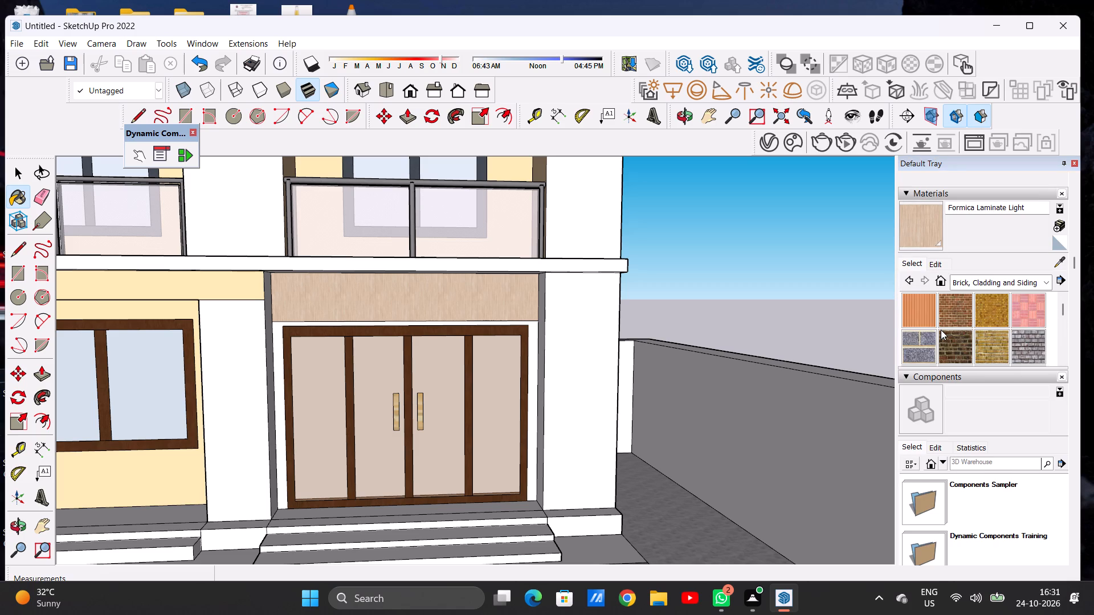
scroll(941, 330, "down", 1)
left_click(924, 322)
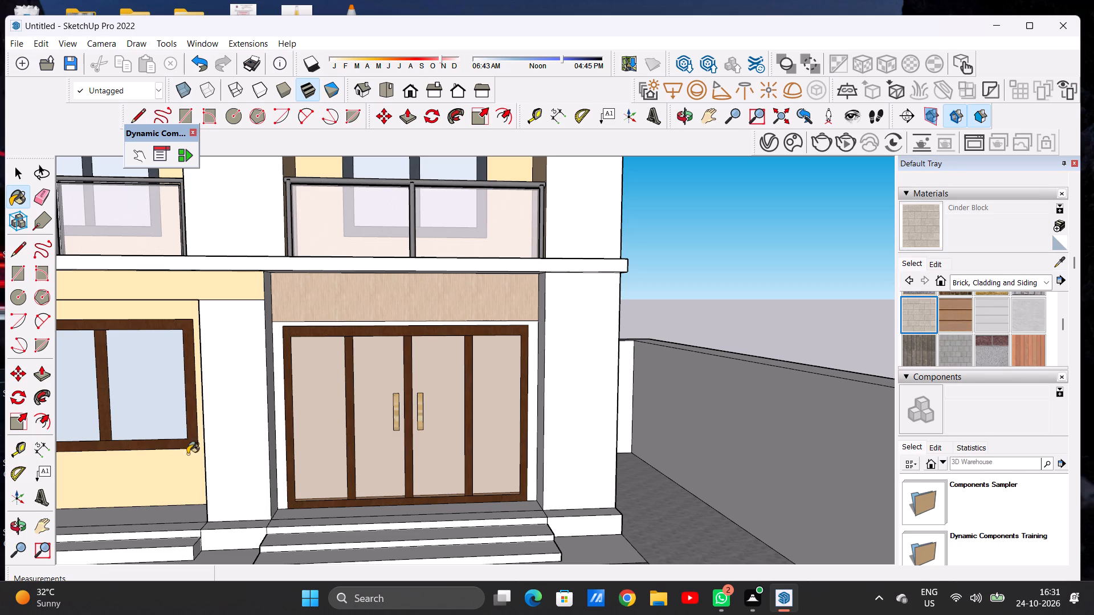
left_click(242, 432)
Lighten the colour of the Cinder Block material.
scroll(242, 432, "up", 14)
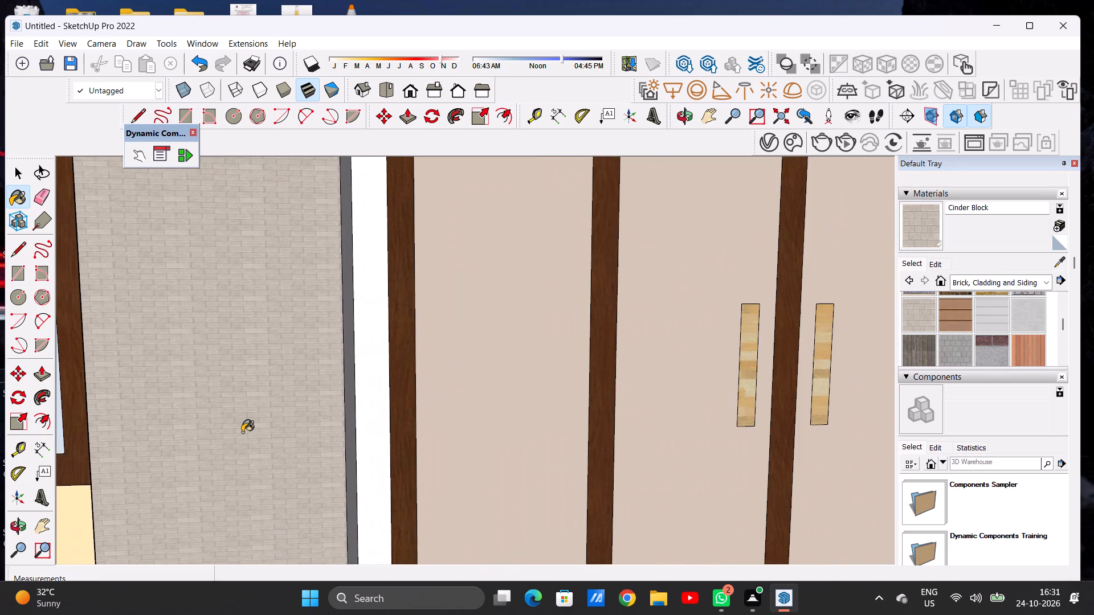
scroll(257, 413, "down", 12)
scroll(257, 401, "up", 1)
scroll(257, 401, "down", 1)
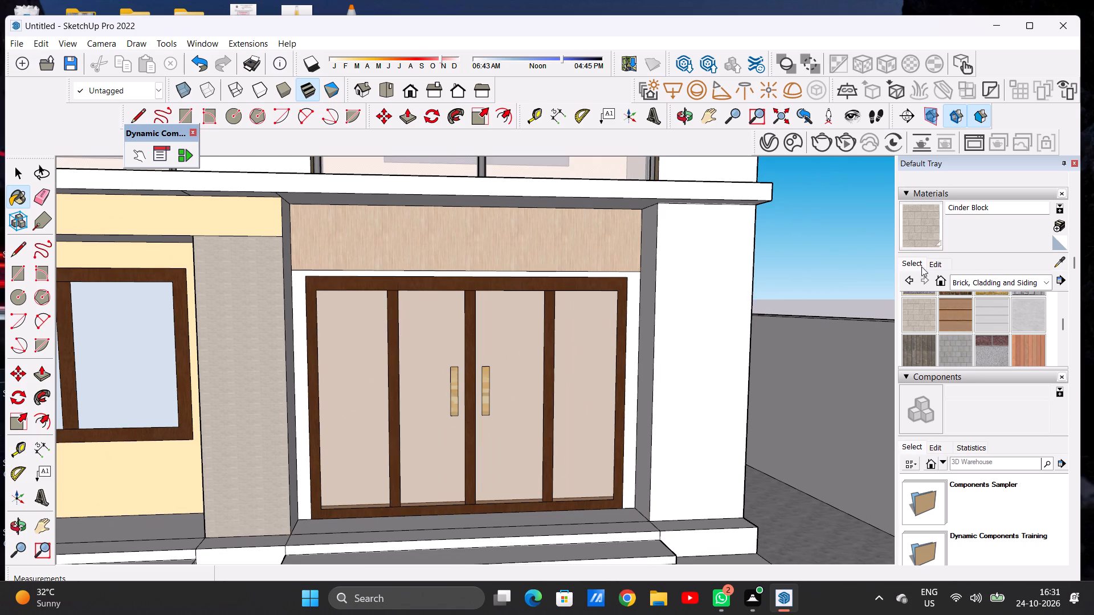
left_click(934, 263)
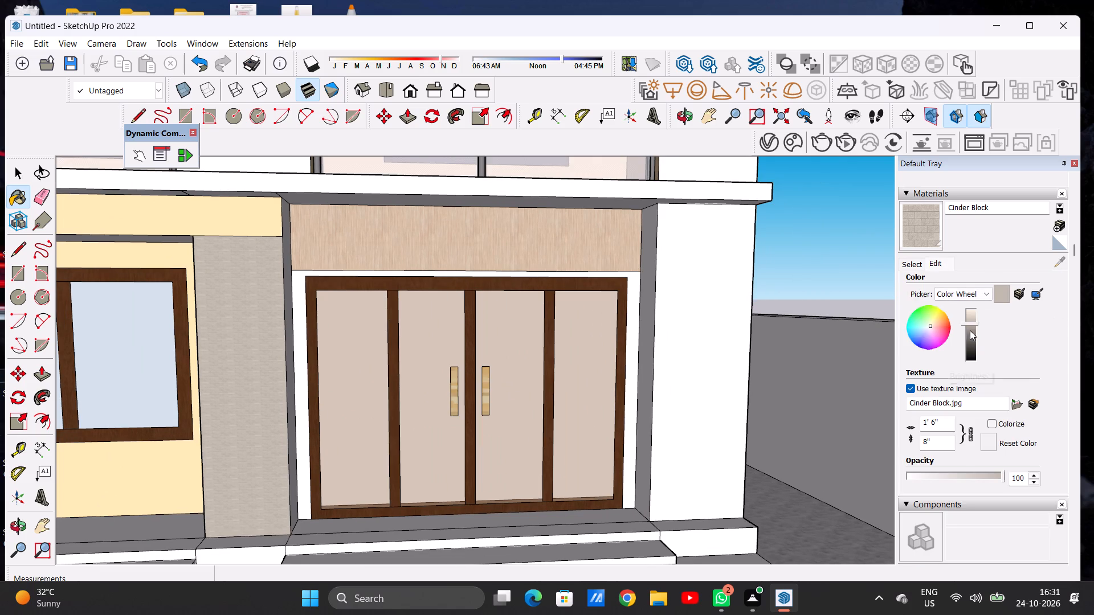
left_click(968, 319)
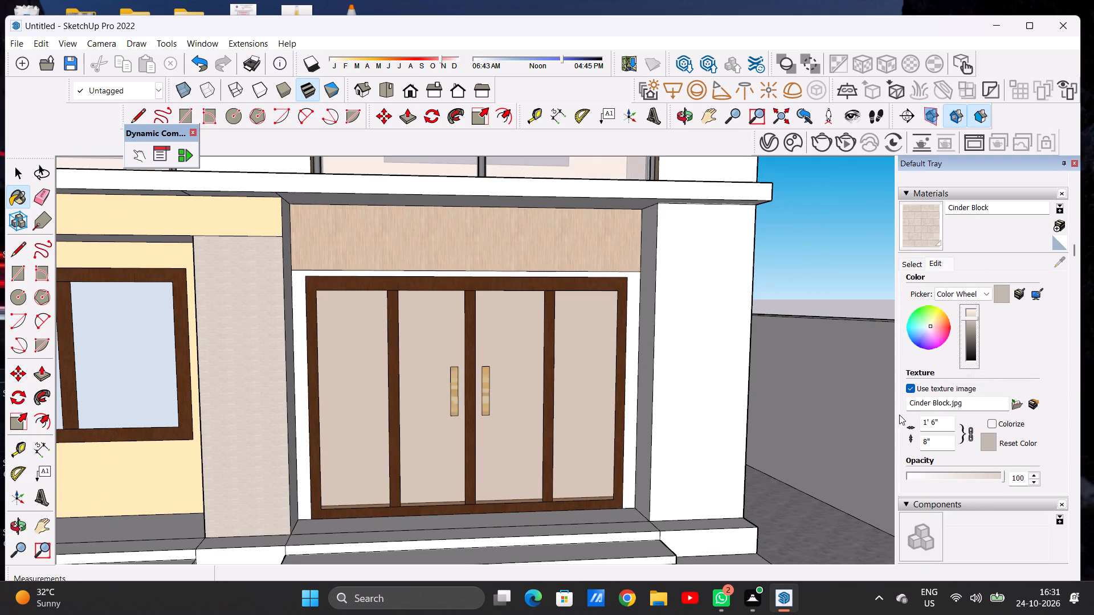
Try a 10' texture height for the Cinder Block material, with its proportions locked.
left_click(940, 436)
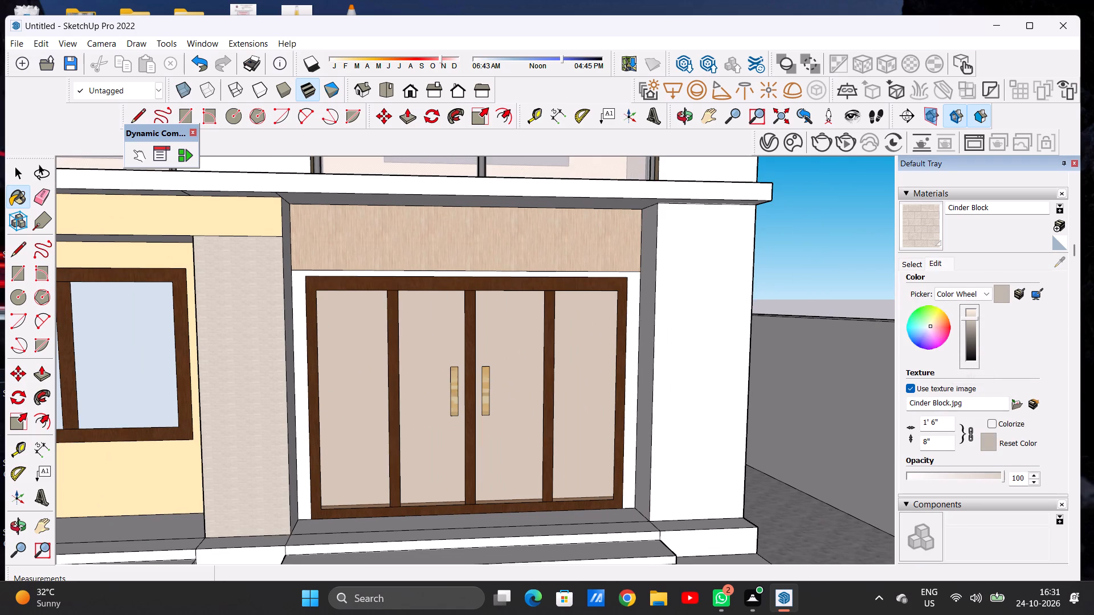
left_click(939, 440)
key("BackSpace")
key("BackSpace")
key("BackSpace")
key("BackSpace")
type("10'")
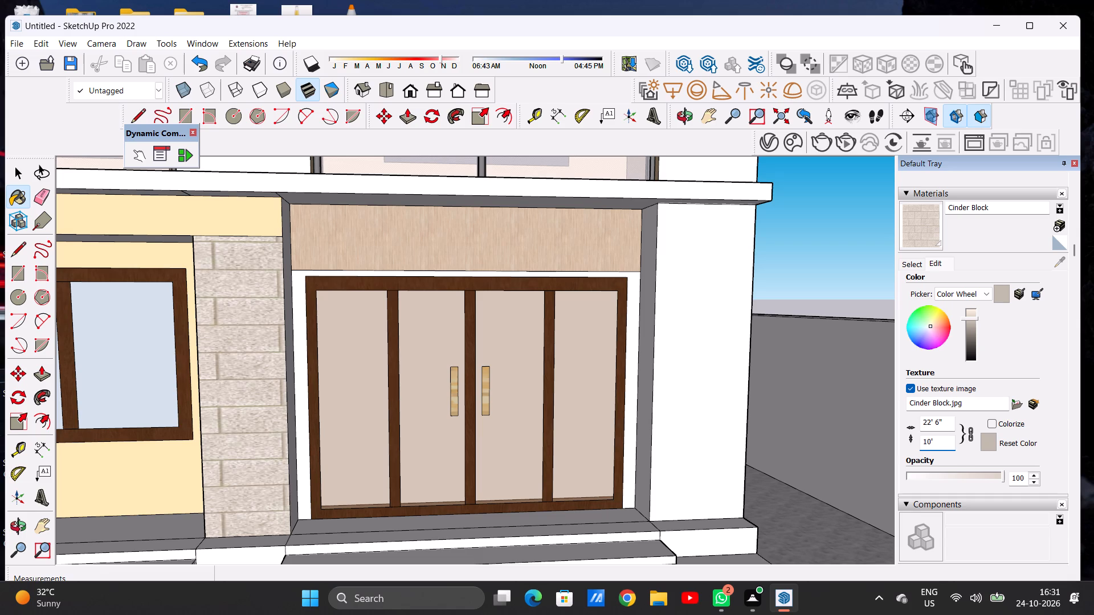
Set the Cinder Block texture height to 8', keeping its proportions locked.
key("BackSpace")
key("BackSpace")
key("BackSpace")
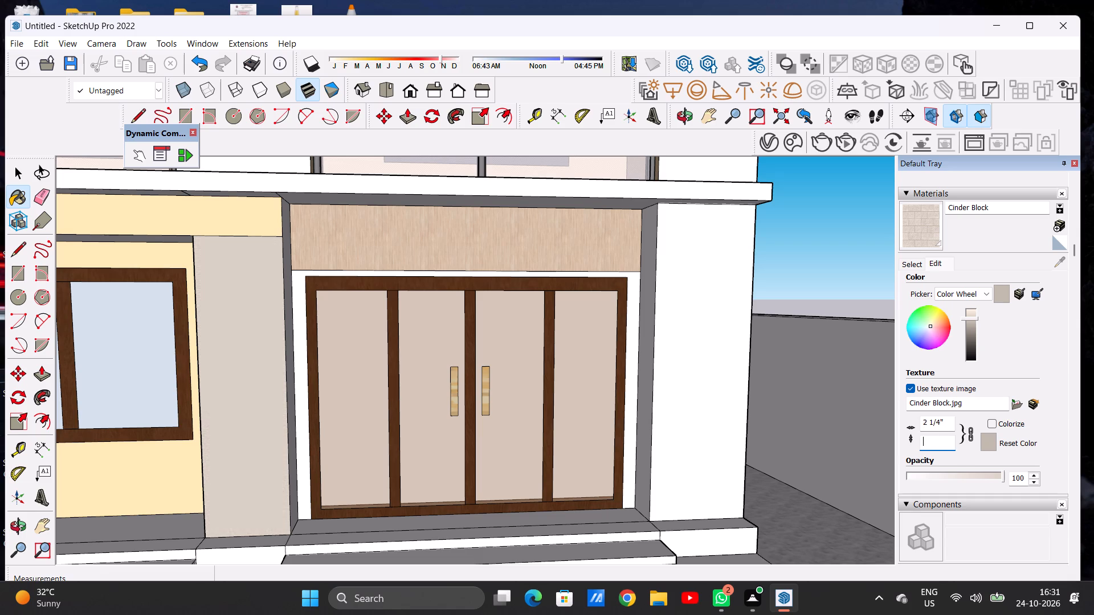
key("8")
key("apostrophe")
key("Return")
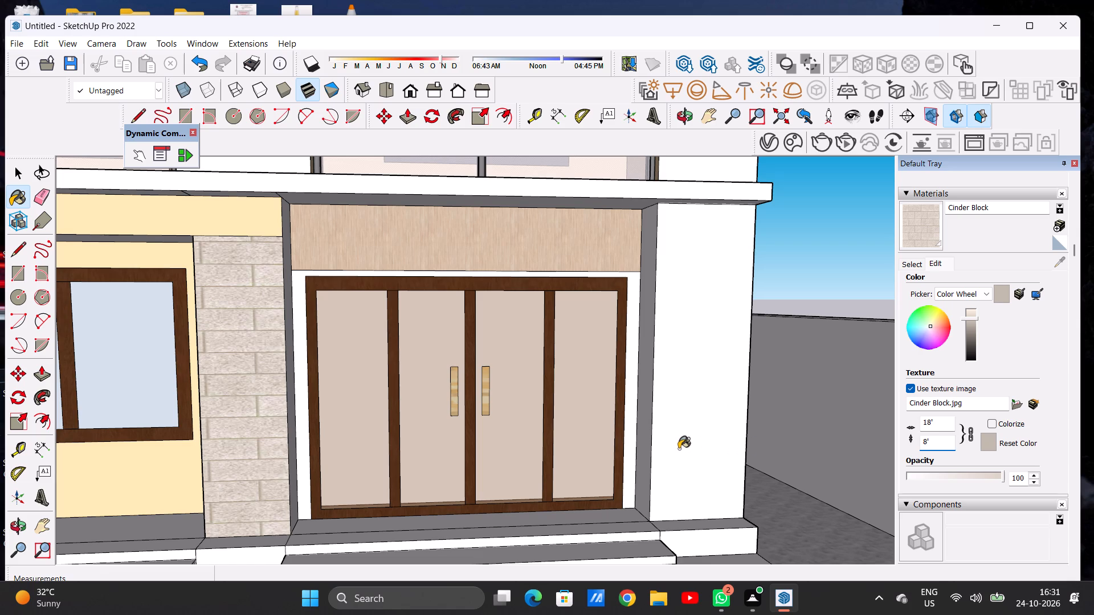
Paint the front of the outer entrance pier and the entrance-facing side of the central pier with Cinder Block.
left_click(686, 420)
scroll(683, 409, "down", 4)
middle_click_drag(557, 374, 417, 368)
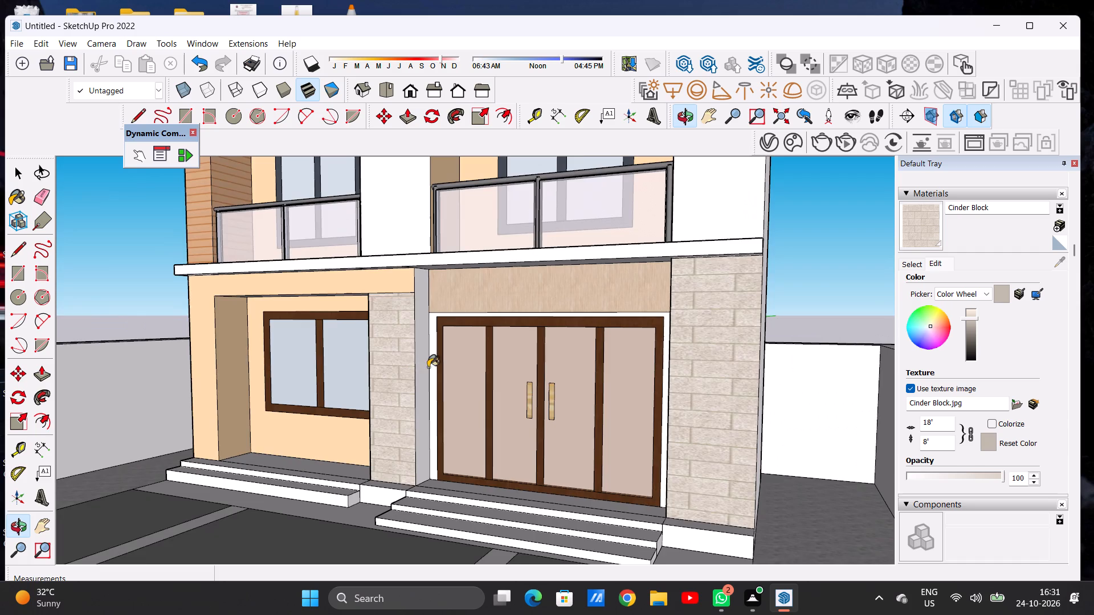
scroll(411, 361, "up", 11)
left_click(426, 354)
scroll(427, 357, "down", 14)
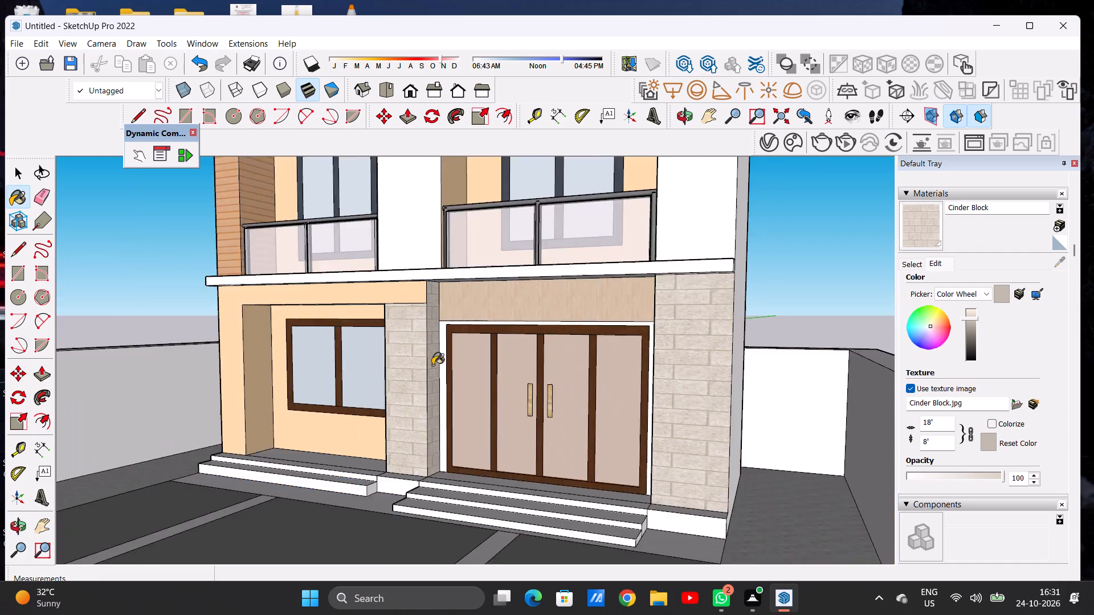
Paint the outer pier's entrance-facing side with Cinder Block.
scroll(432, 365, "down", 4)
middle_click_drag(436, 385, 601, 381)
scroll(521, 339, "up", 6)
middle_click_drag(634, 346, 669, 356)
scroll(603, 354, "up", 8)
left_click(602, 352)
scroll(594, 356, "down", 12)
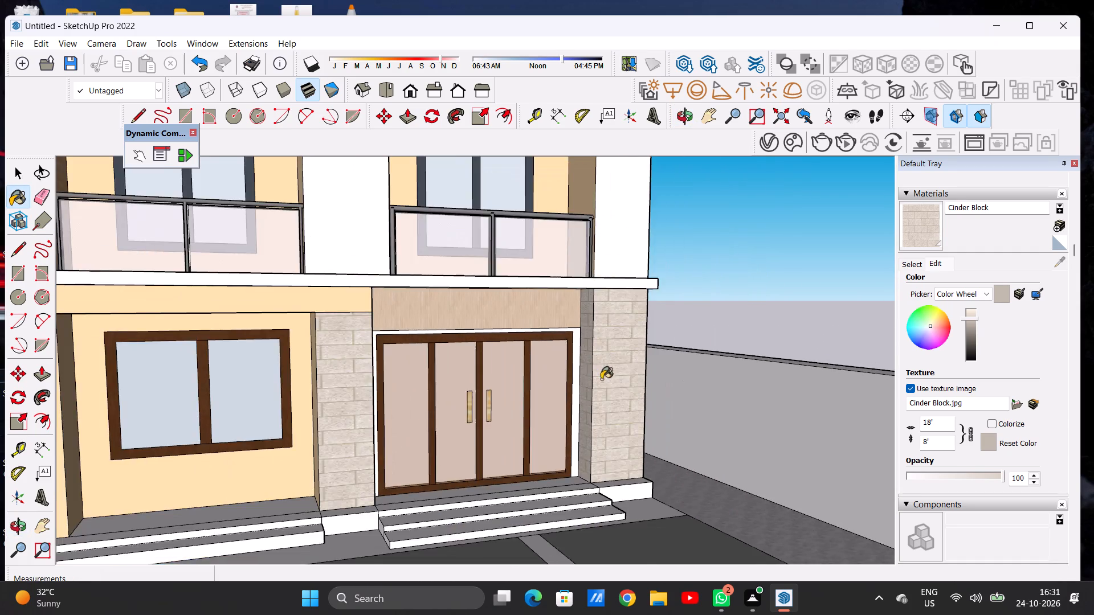
middle_click_drag(576, 383, 498, 372)
scroll(587, 361, "up", 2)
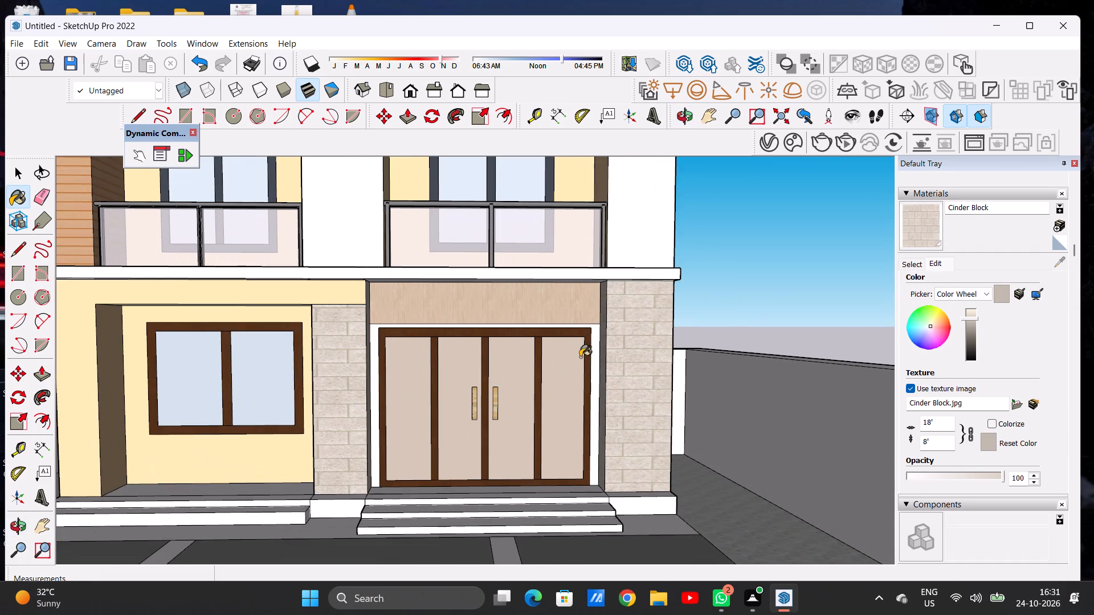
key("space")
Paint the narrow wall surround around the entrance doors with Formica Beige from the Synthetic Surfaces materials.
left_click(917, 266)
left_click(961, 289)
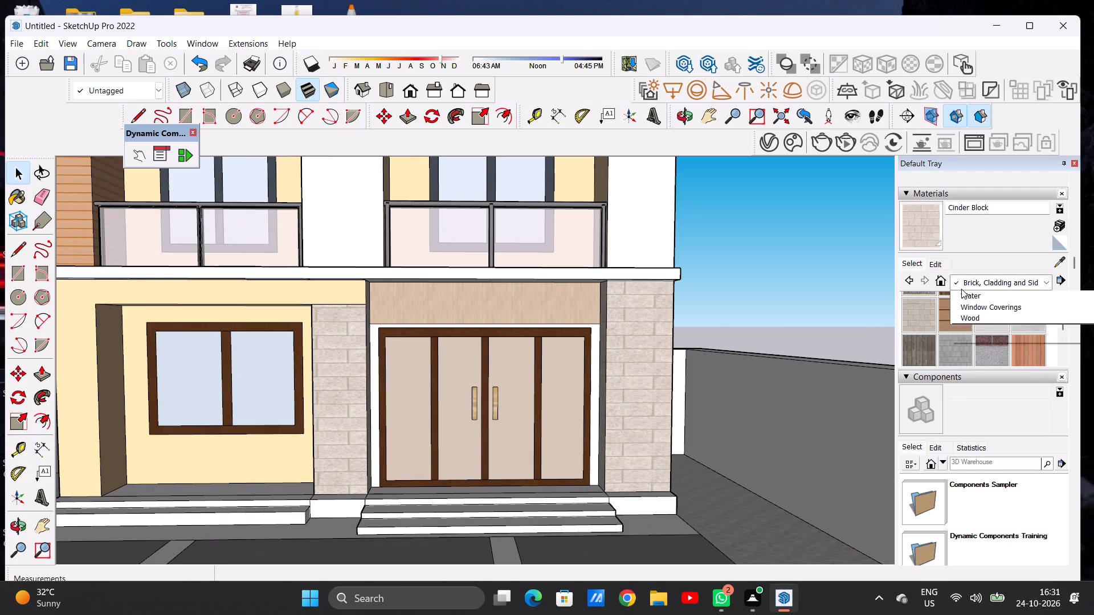
left_click(977, 333)
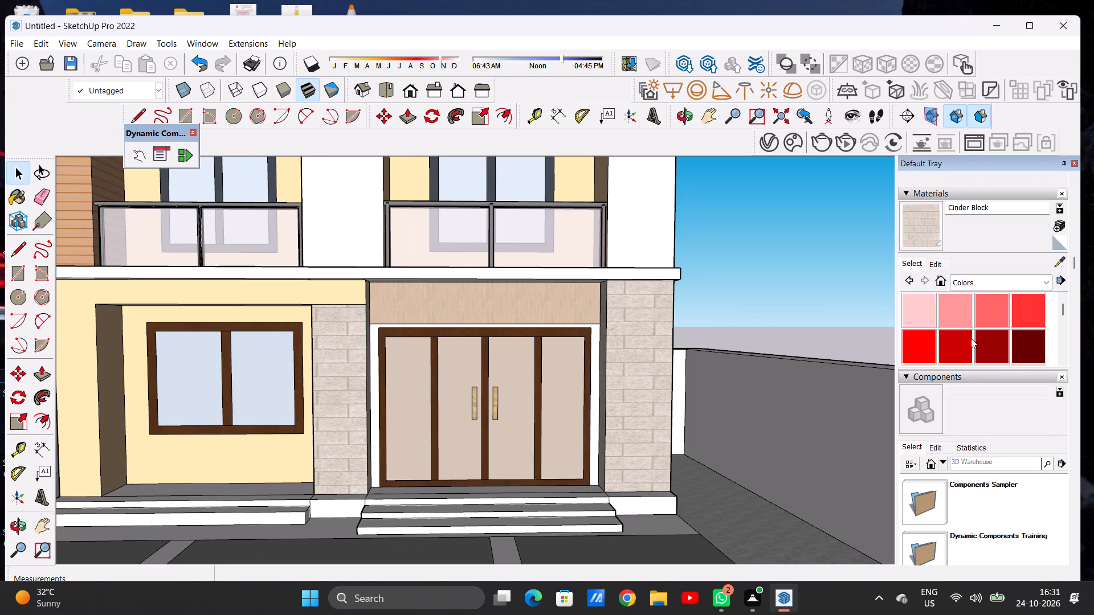
scroll(971, 338, "down", 4)
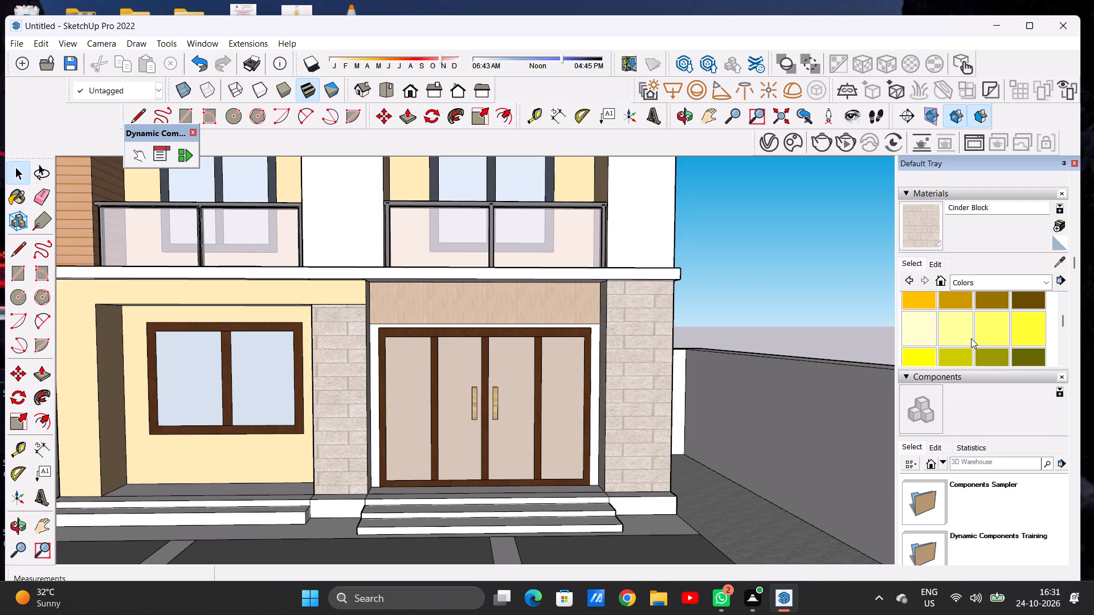
scroll(971, 338, "down", 1)
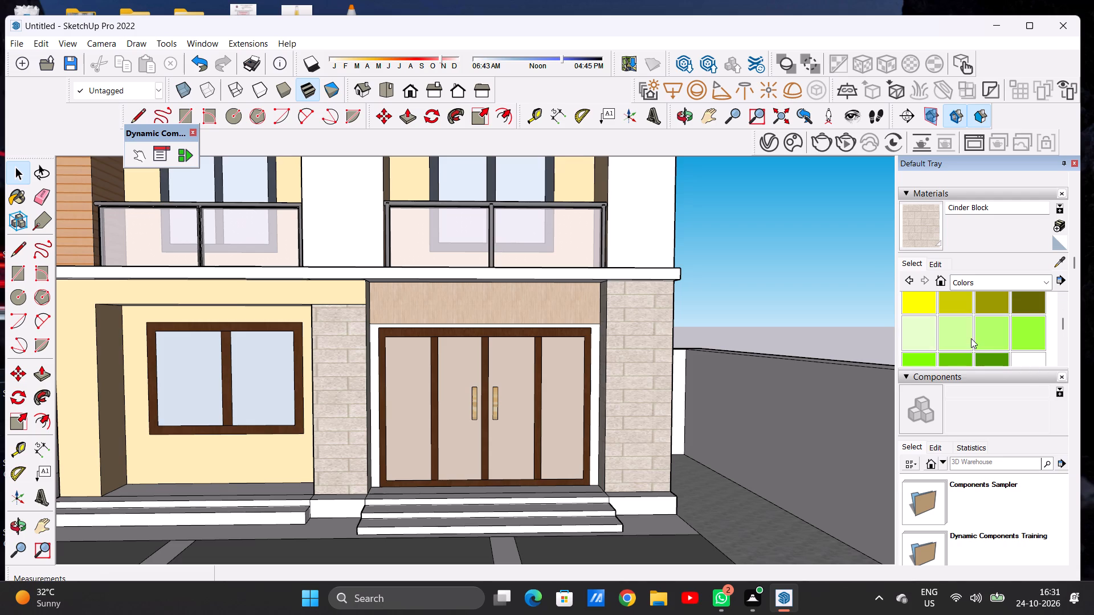
left_click(981, 283)
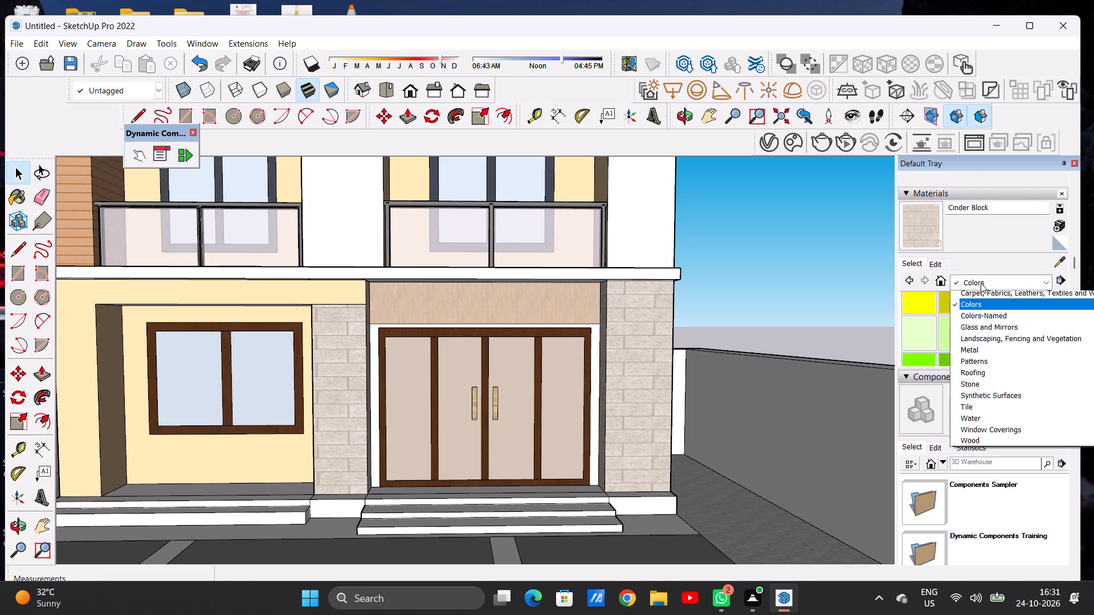
left_click(997, 417)
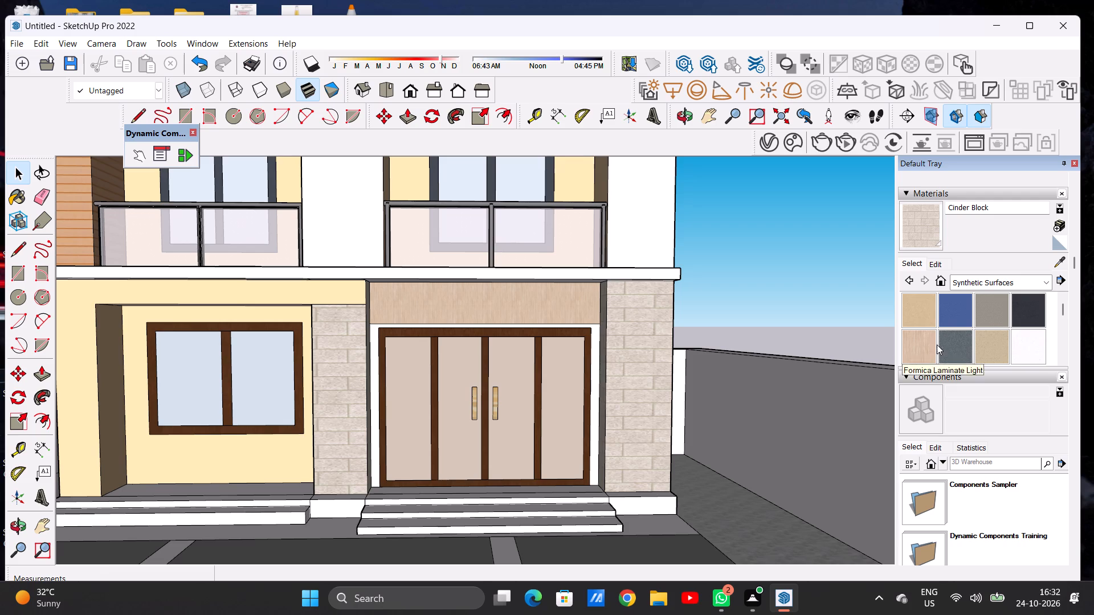
left_click(915, 311)
scroll(390, 379, "up", 6)
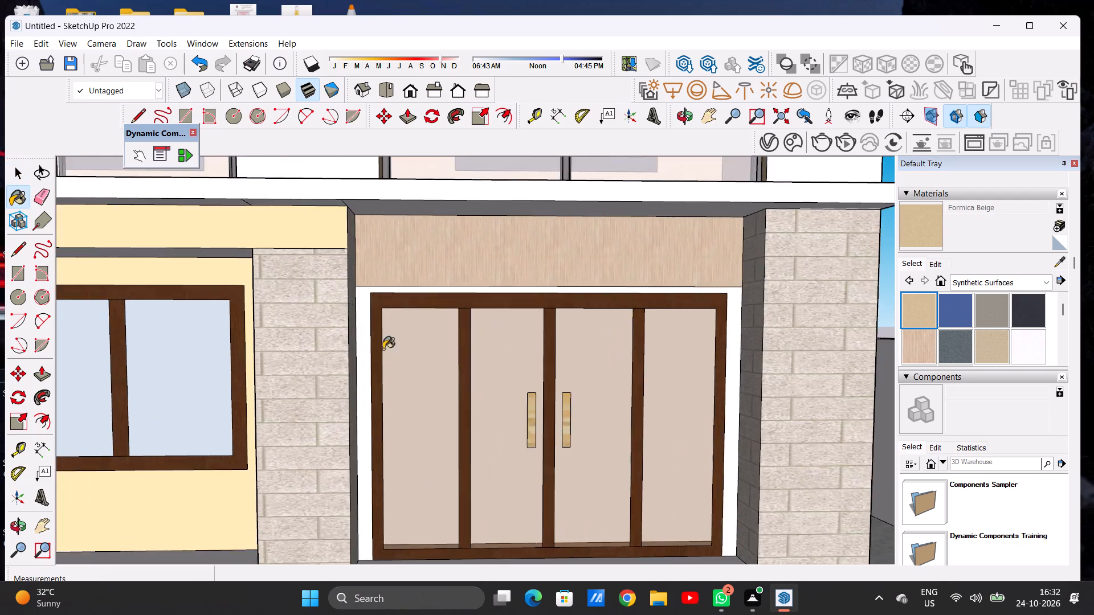
scroll(383, 349, "up", 6)
left_click(369, 315)
scroll(417, 353, "down", 9)
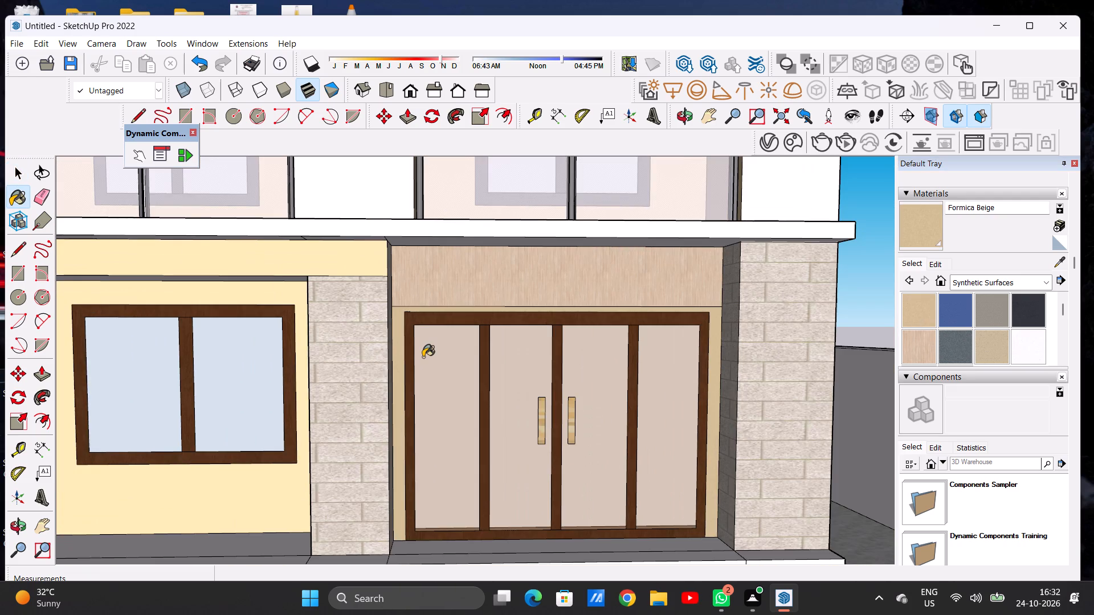
key("space")
Paint the fronts of the upper floors' central column and entrance-side end column with Formica Laminate Light.
scroll(471, 318, "down", 10)
scroll(479, 377, "down", 3)
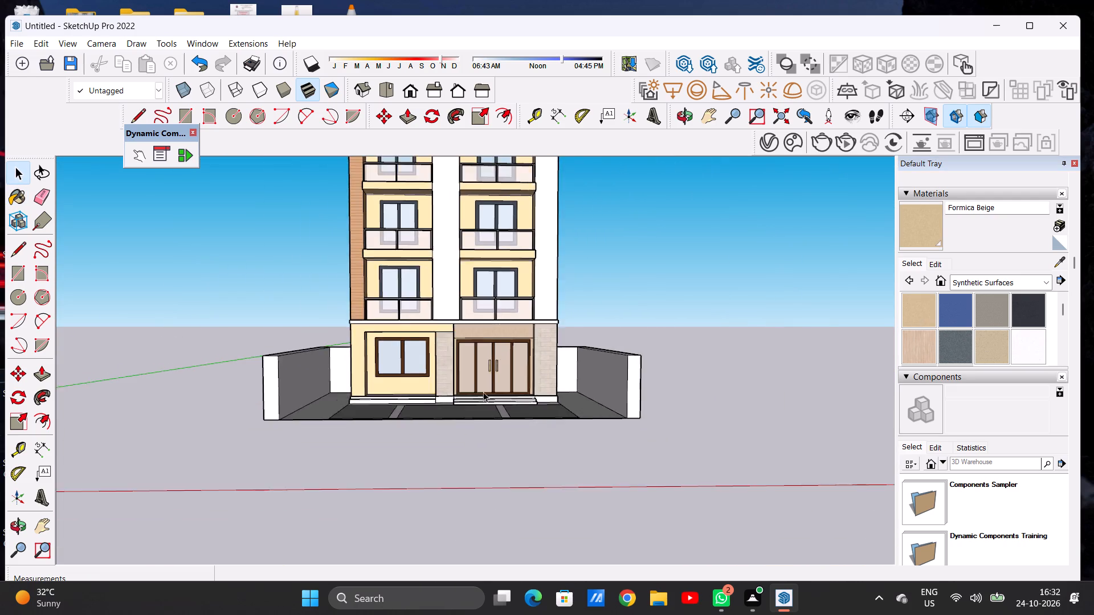
scroll(483, 392, "down", 9)
scroll(472, 284, "up", 5)
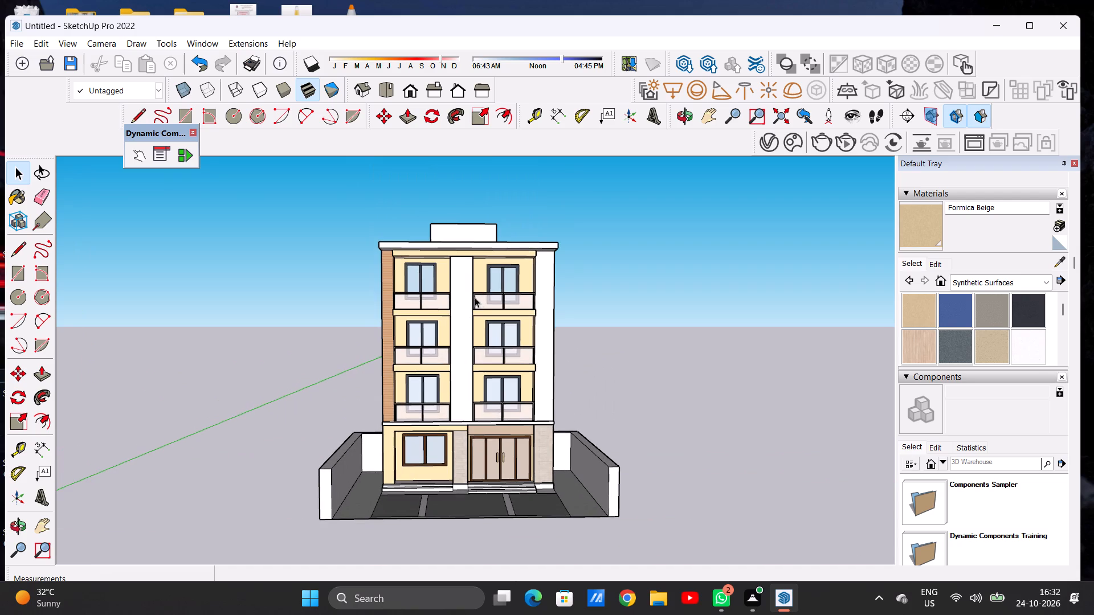
scroll(474, 333, "up", 7)
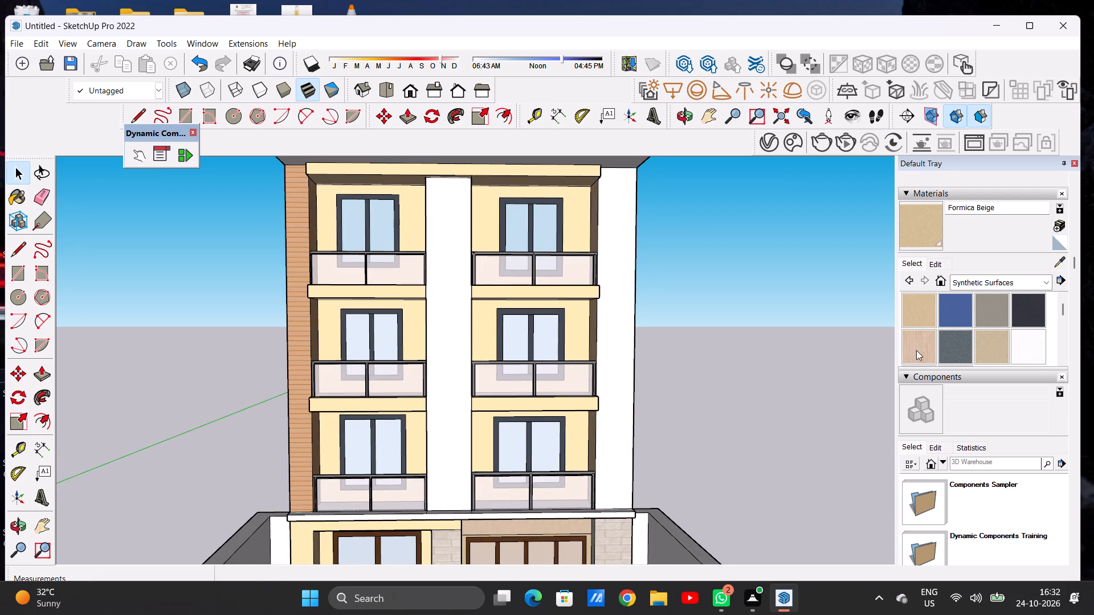
left_click(916, 350)
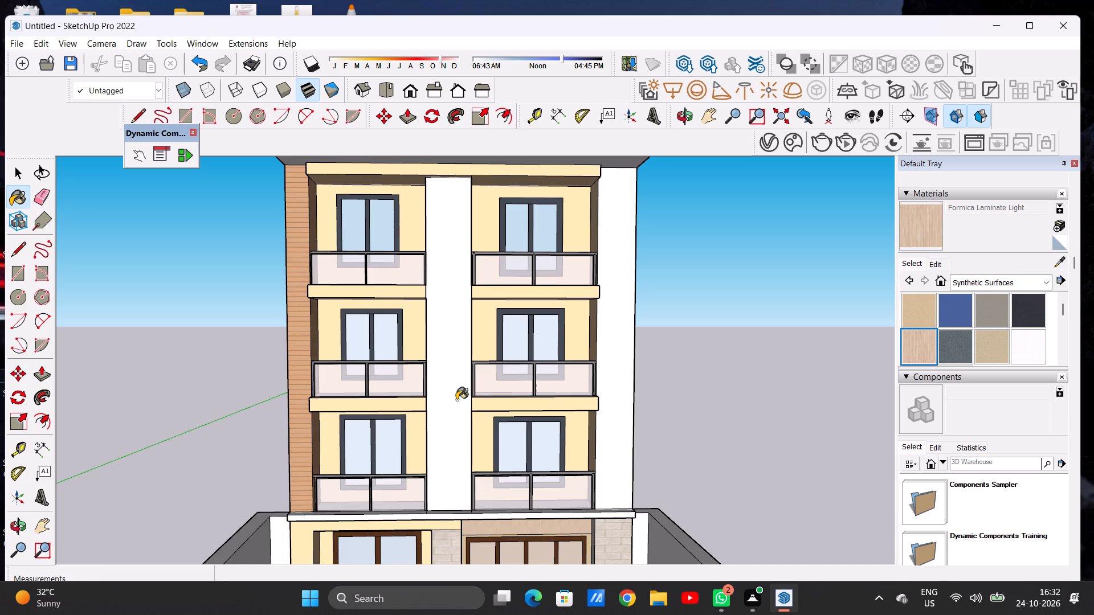
left_click(456, 400)
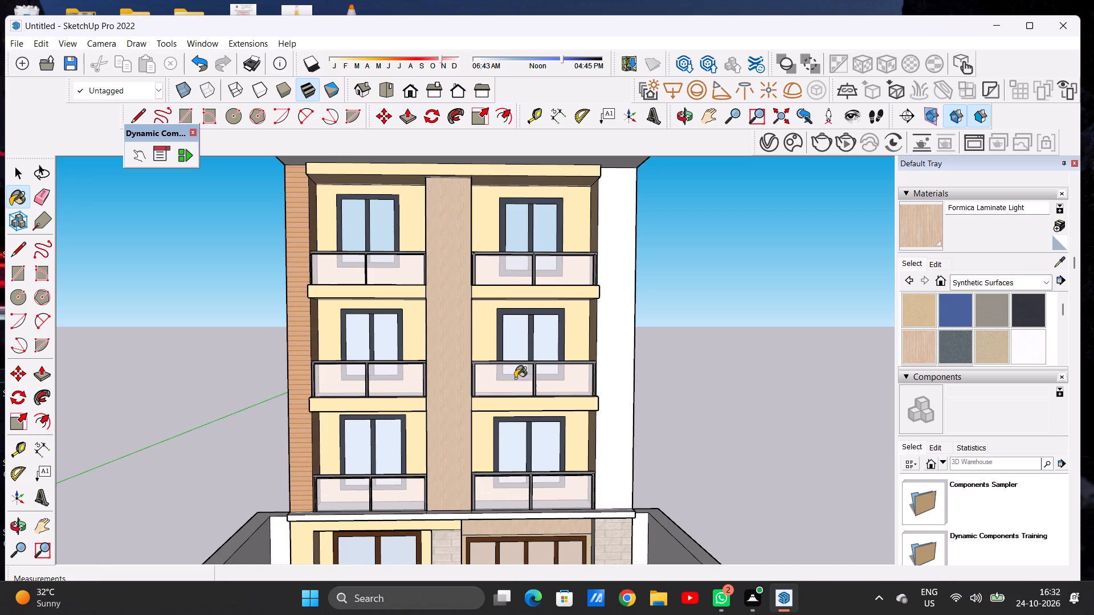
left_click(611, 342)
scroll(426, 329, "up", 7)
scroll(489, 358, "down", 1)
scroll(434, 364, "up", 1)
scroll(434, 364, "down", 1)
scroll(434, 364, "up", 1)
scroll(434, 364, "down", 1)
scroll(434, 364, "up", 2)
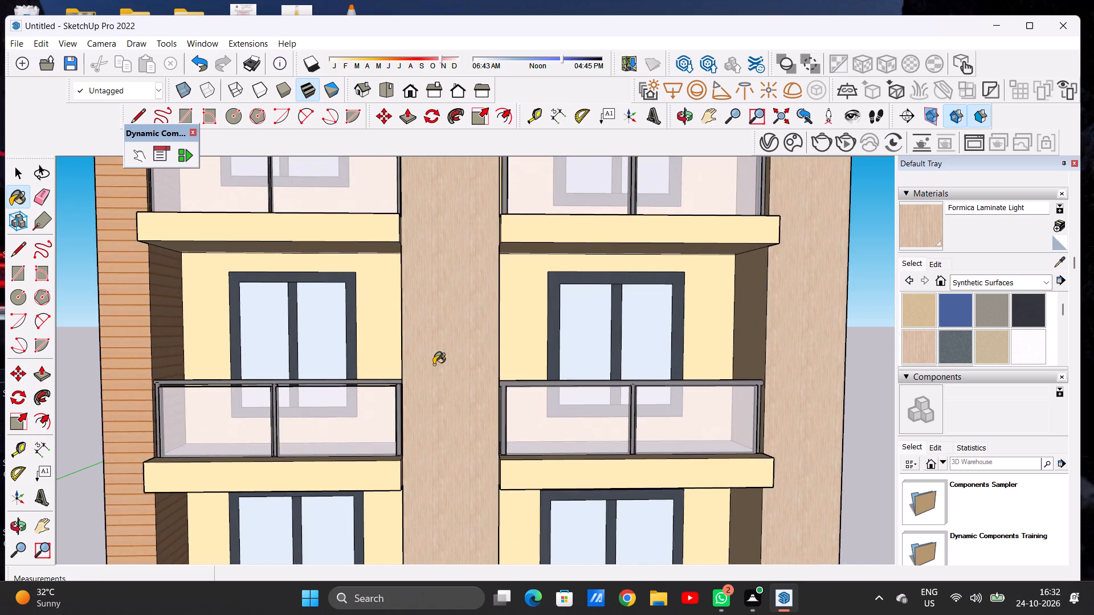
Raise the Formica Laminate Light color to maximum brightness and check the facade from several angles.
scroll(434, 364, "down", 4)
left_click(928, 264)
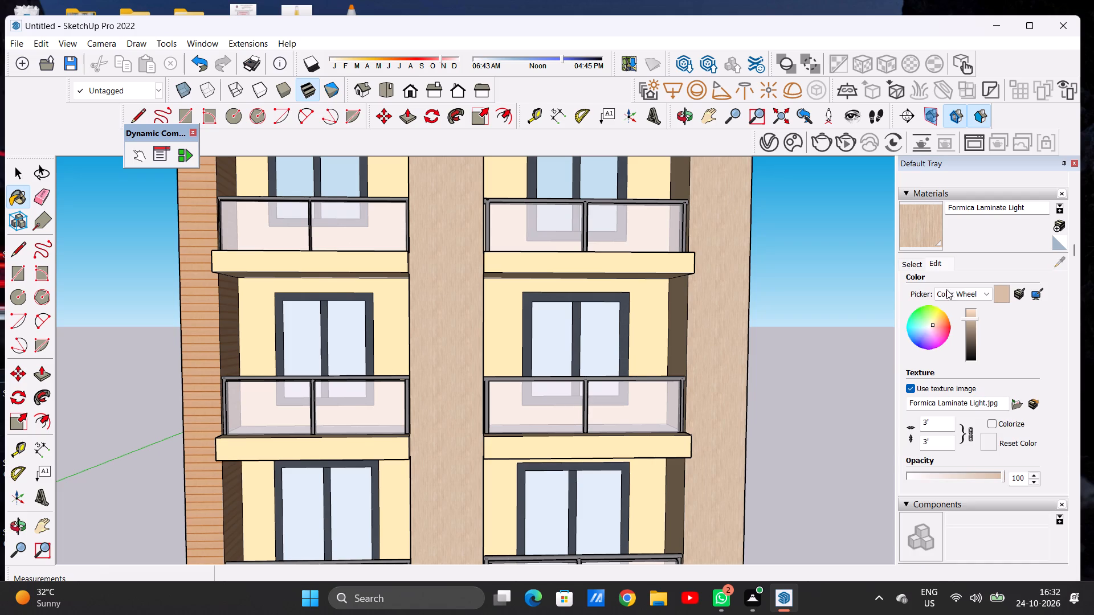
left_click(967, 311)
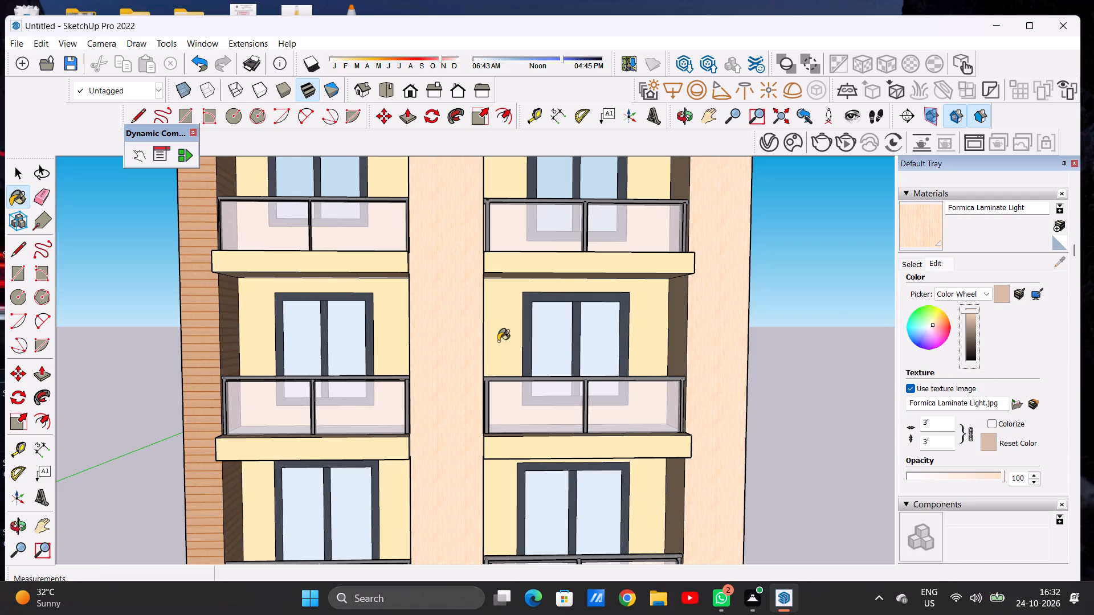
scroll(471, 335, "down", 12)
middle_click_drag(413, 333, 351, 334)
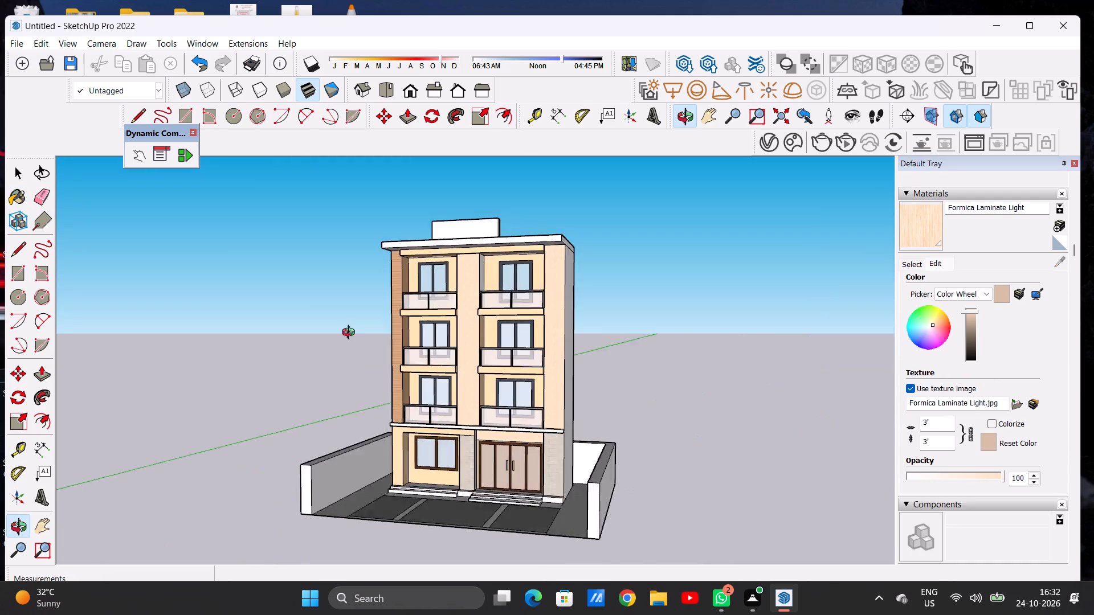
middle_click_drag(351, 334, 623, 337)
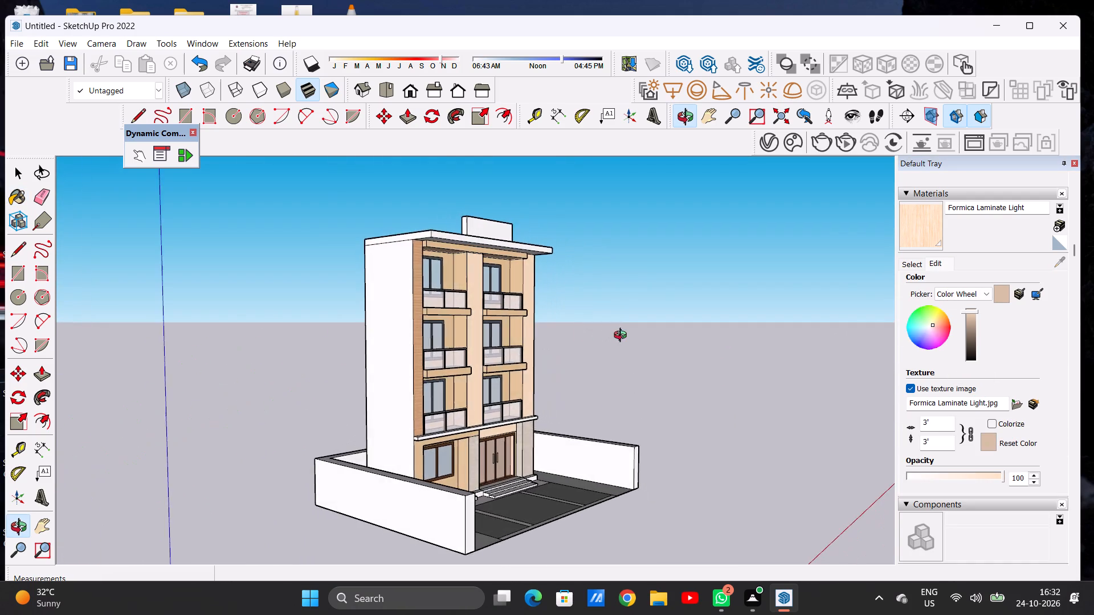
middle_click_drag(623, 337, 332, 372)
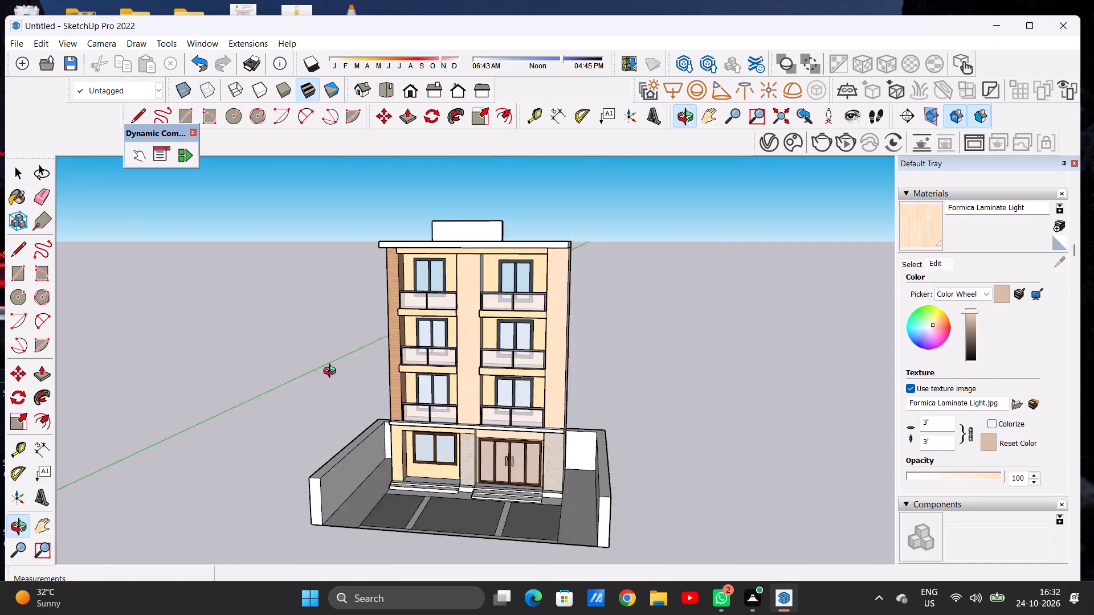
middle_click_drag(332, 372, 297, 386)
scroll(483, 310, "up", 7)
key("space")
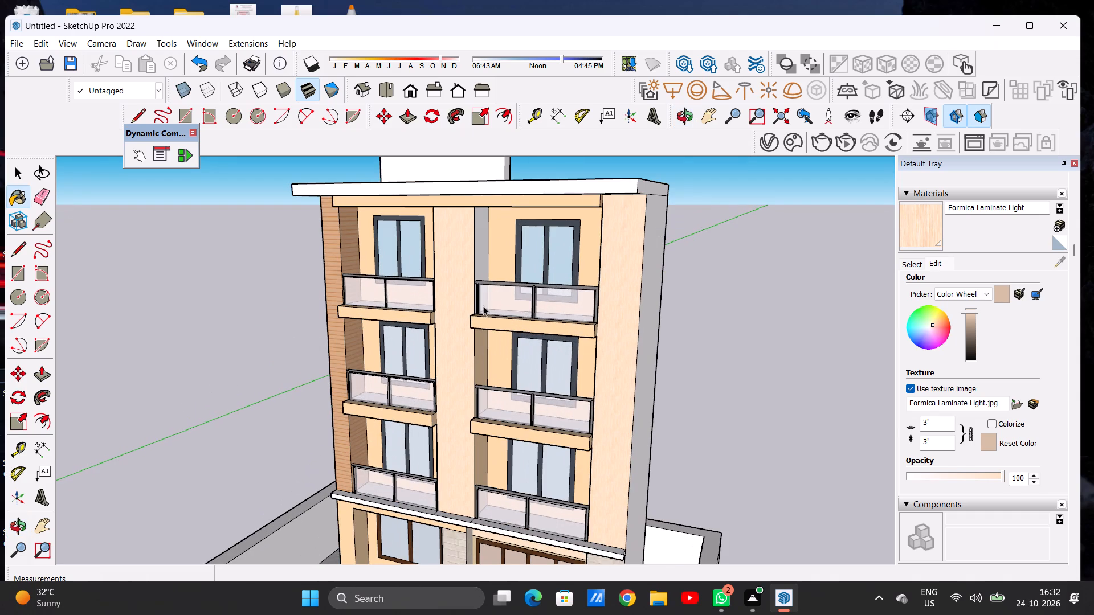
Paint the central column's side face facing the entrance-side balconies with 0035_Tan from the Colors-Named materials.
left_click(917, 264)
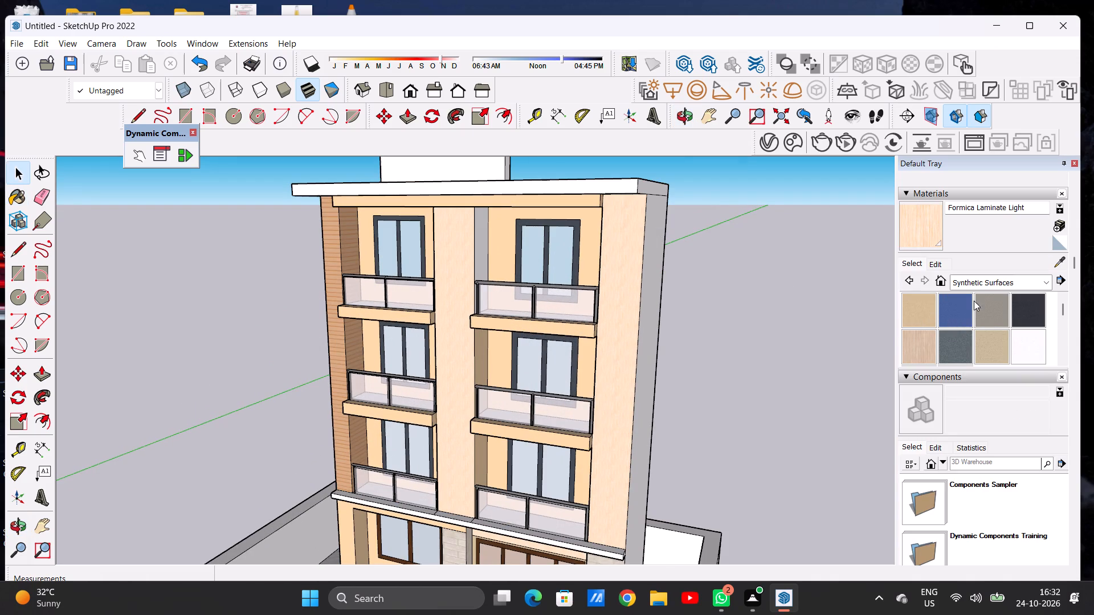
left_click(981, 286)
left_click(978, 343)
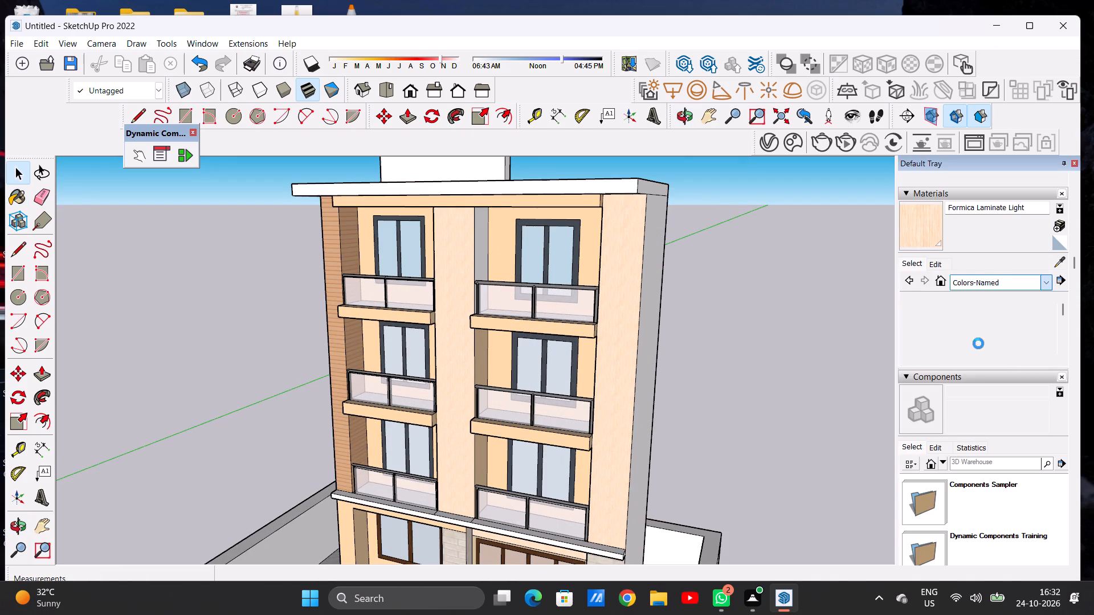
scroll(978, 343, "down", 4)
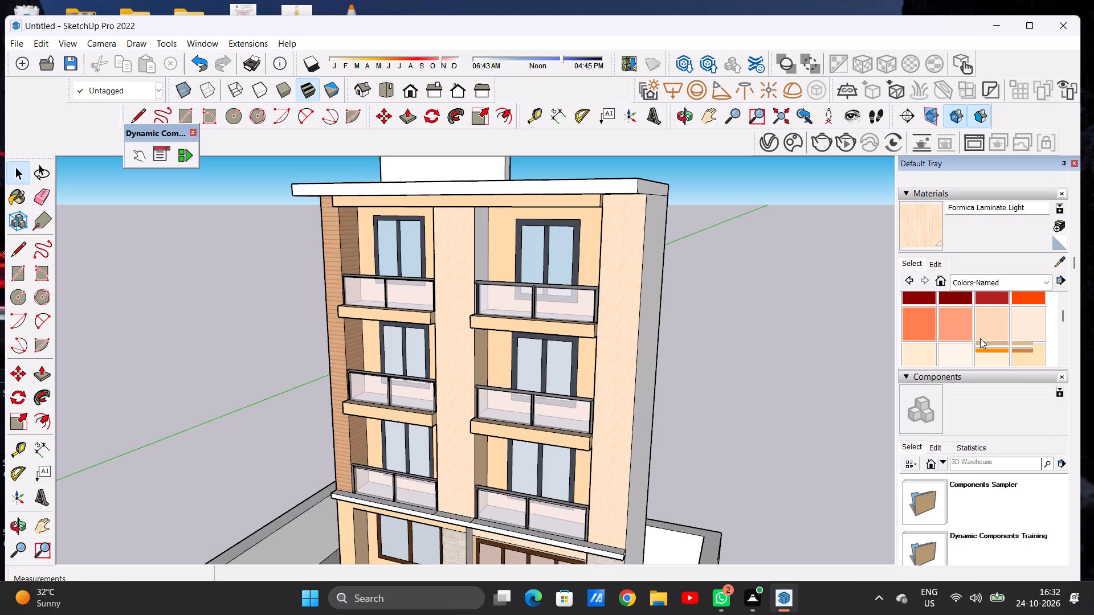
scroll(980, 338, "down", 1)
scroll(980, 338, "up", 1)
left_click(993, 326)
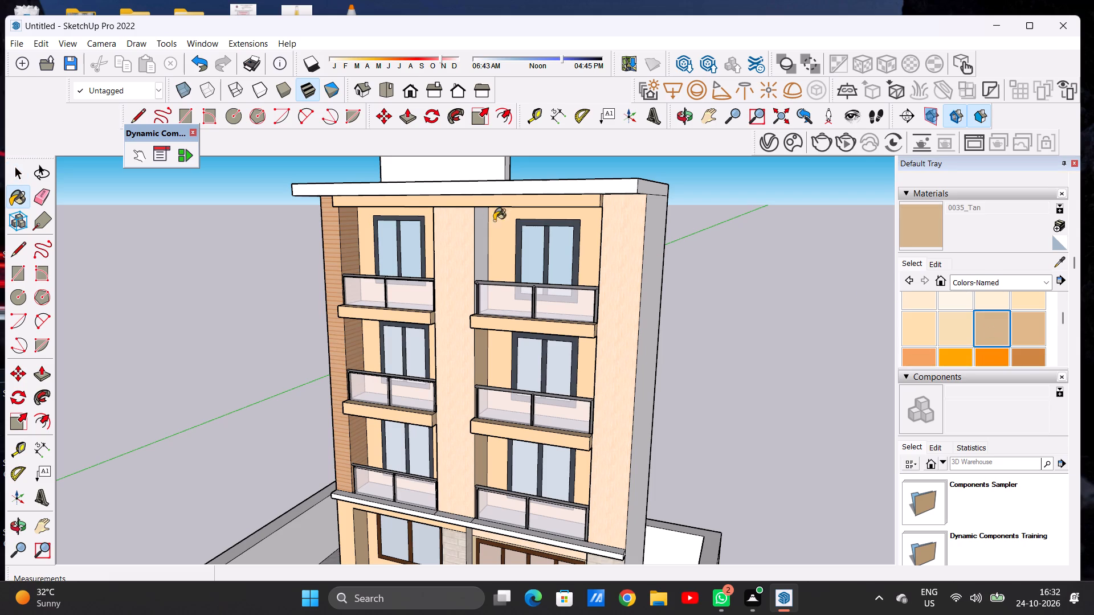
scroll(505, 227, "up", 7)
left_click(463, 261)
scroll(610, 263, "down", 7)
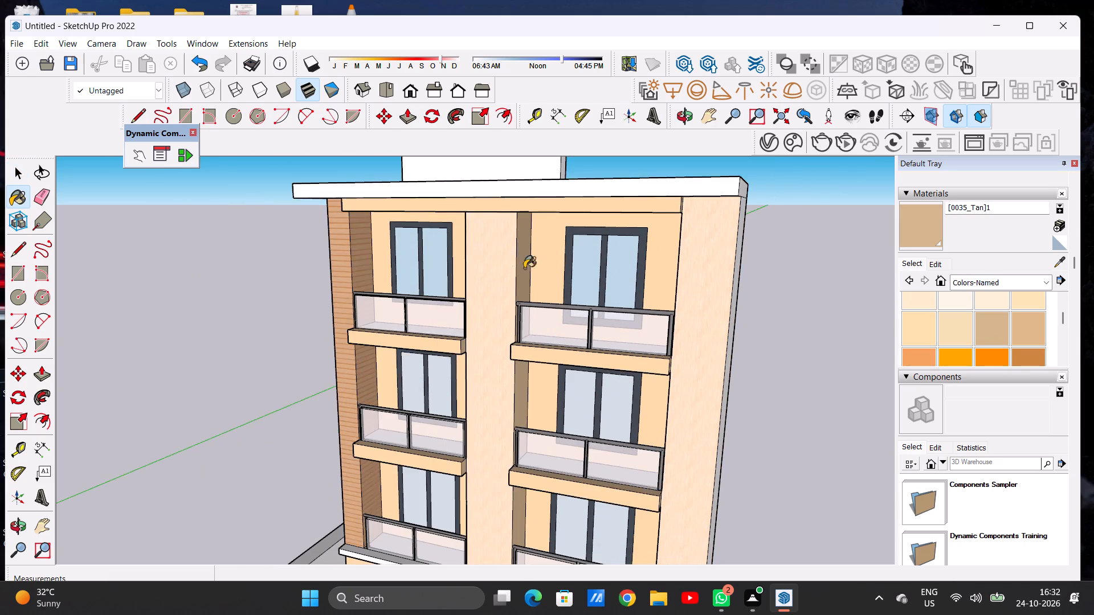
middle_click_drag(618, 268, 745, 268)
key("space")
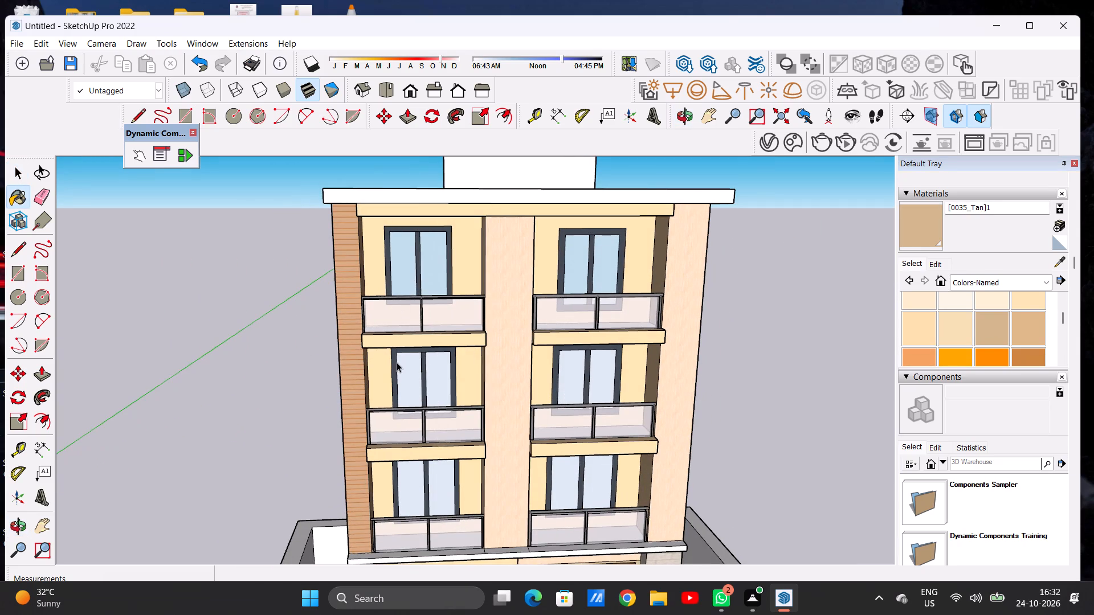
Paint the roof slab's front edge with Formica Graystone from the Synthetic Surfaces materials.
scroll(421, 355, "down", 13)
scroll(471, 290, "down", 7)
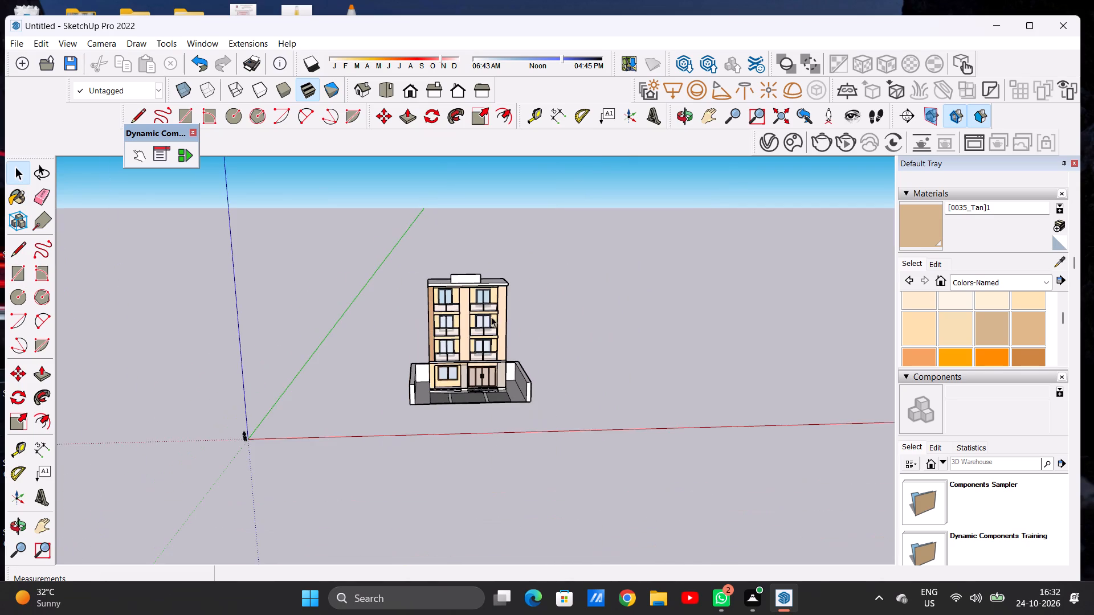
scroll(484, 348, "up", 6)
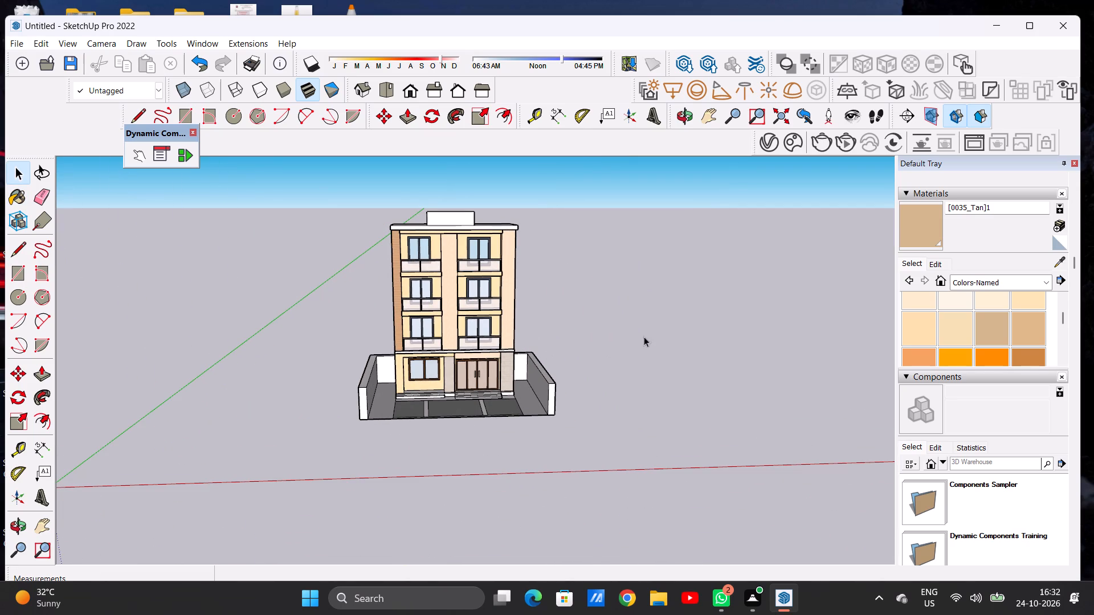
left_click(970, 284)
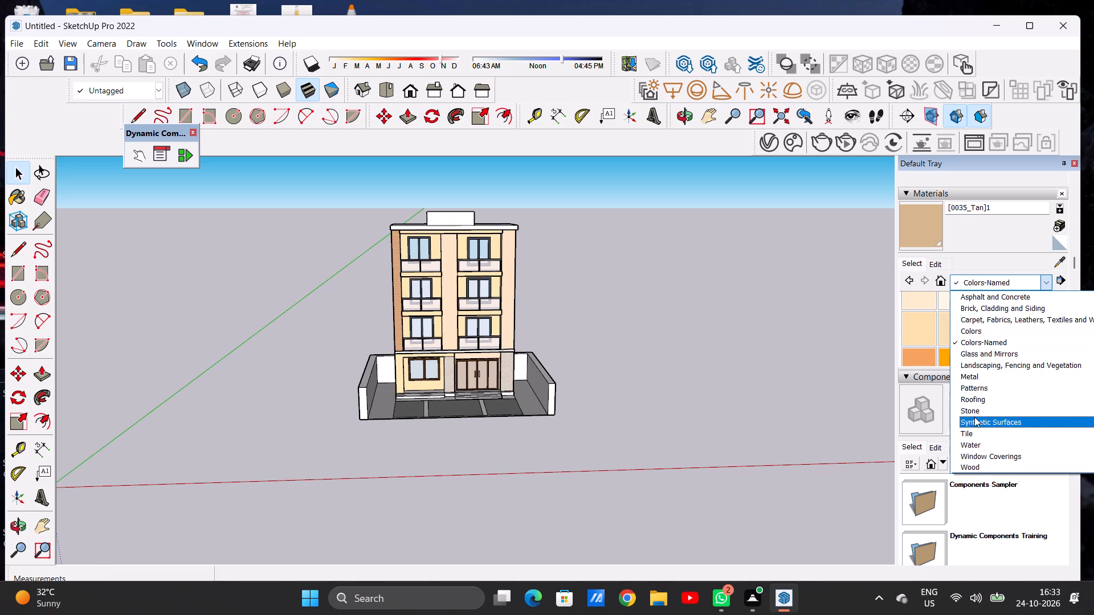
left_click(977, 423)
scroll(995, 338, "down", 1)
scroll(995, 338, "up", 1)
left_click(991, 313)
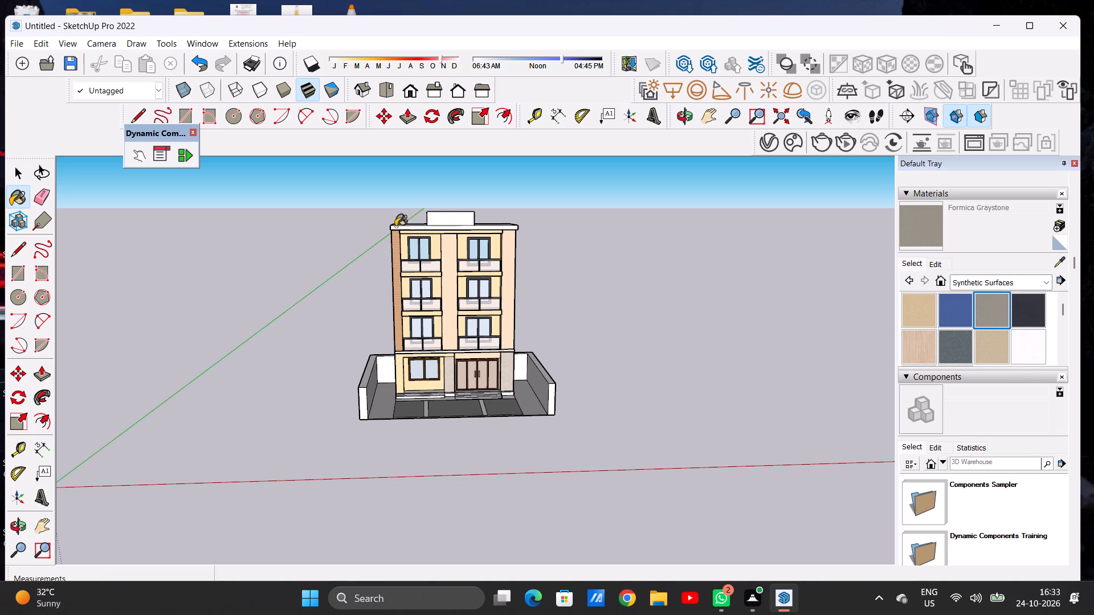
scroll(391, 224, "up", 20)
scroll(391, 224, "up", 2)
left_click(394, 222)
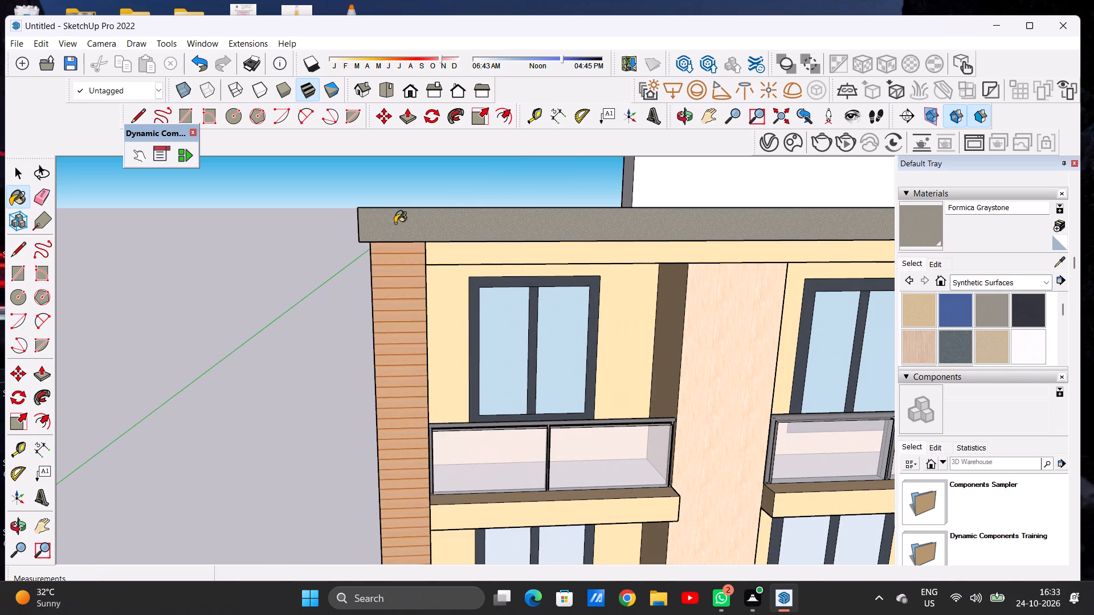
Apply Formica Graystone to the roof slab's side edge above the brick-clad corner and to its top face.
scroll(402, 241, "down", 5)
scroll(473, 216, "down", 5)
middle_click_drag(443, 208, 569, 249)
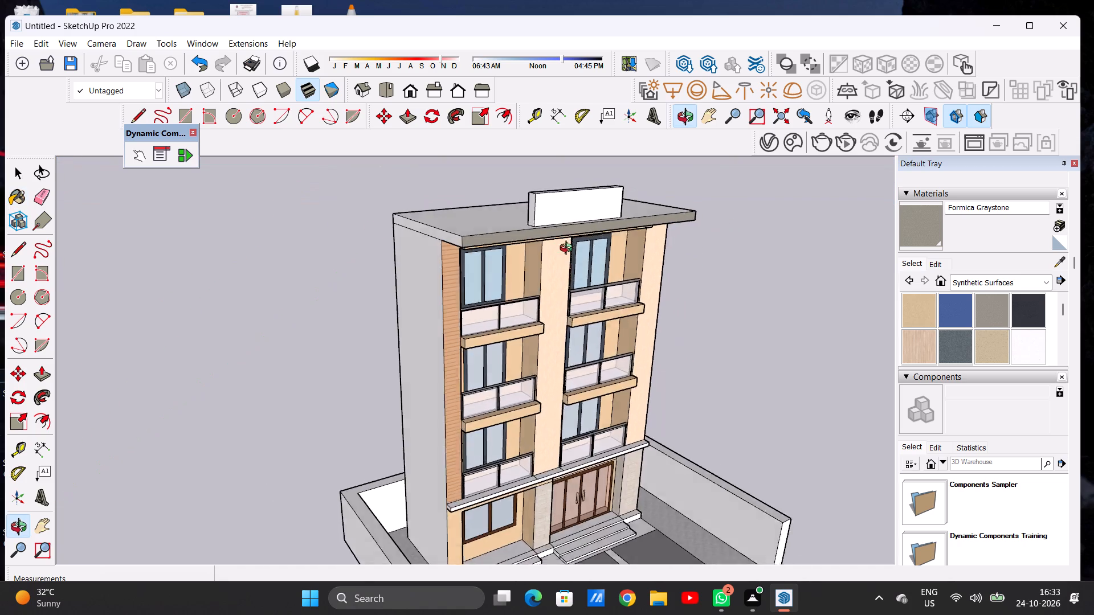
middle_click_drag(569, 249, 585, 268)
scroll(464, 259, "up", 7)
left_click(470, 241)
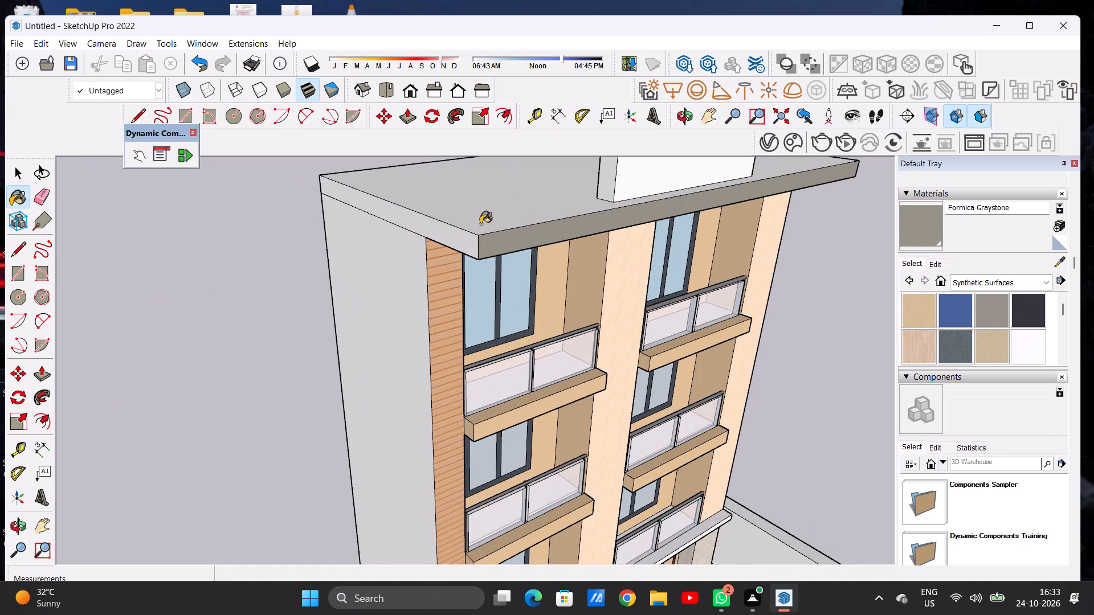
left_click(480, 224)
scroll(428, 248, "down", 9)
Paint the underside of the roof slab with Formica Graystone.
middle_click_drag(566, 252, 422, 150)
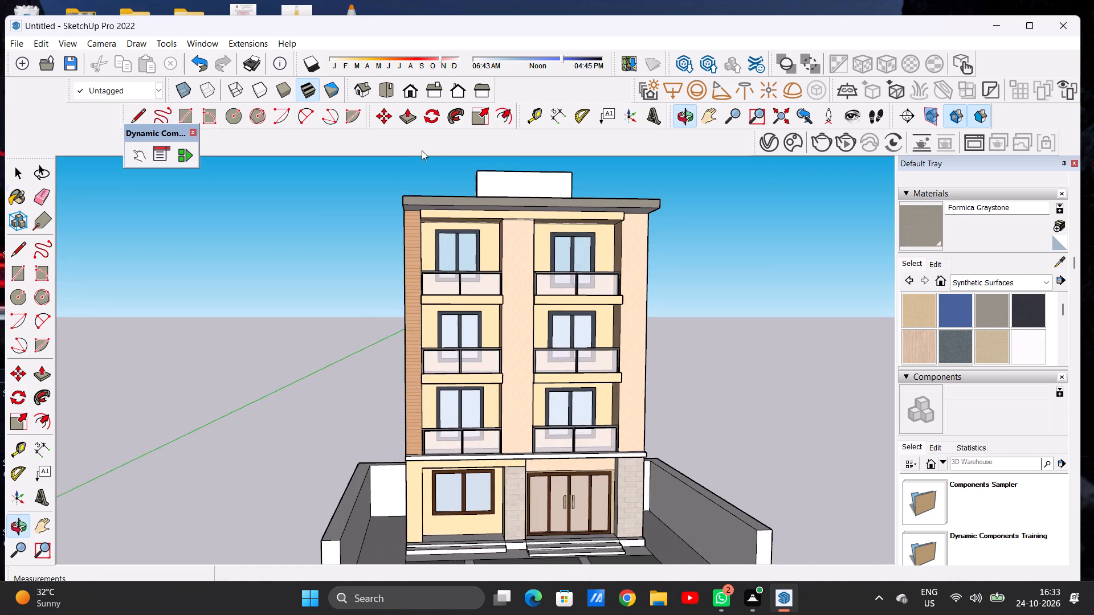
scroll(428, 193, "up", 7)
middle_click_drag(429, 221, 427, 171)
scroll(442, 231, "up", 11)
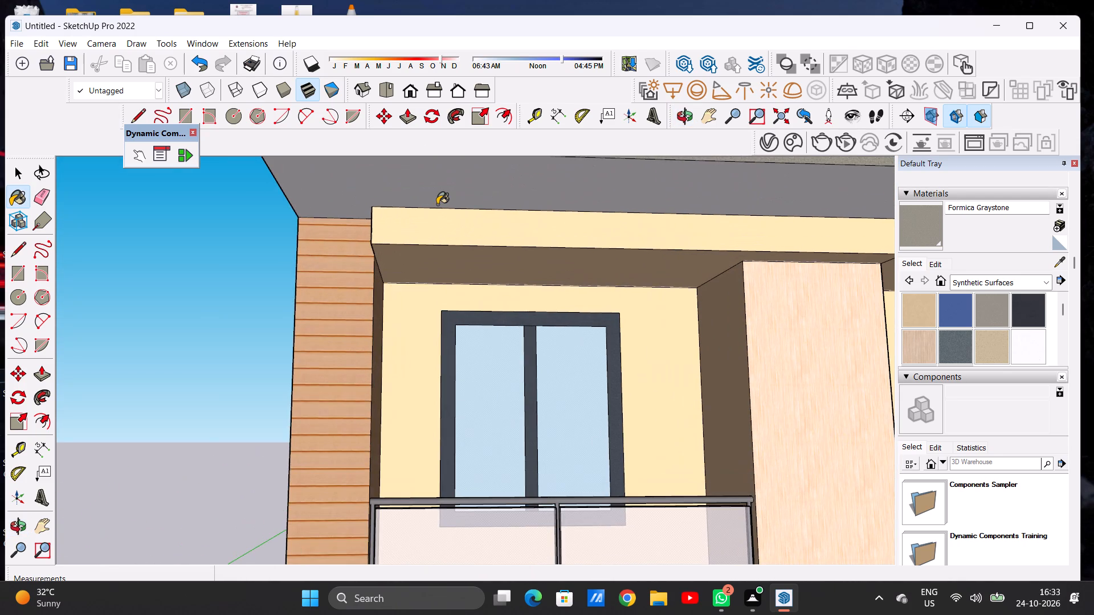
left_click(436, 199)
Apply Formica Graystone to the ledge above the ground floor: its front edge, brick-clad-side end and the adjoining top face.
scroll(403, 258, "down", 4)
scroll(403, 261, "up", 1)
scroll(403, 261, "down", 1)
scroll(403, 261, "up", 1)
scroll(403, 261, "down", 5)
scroll(403, 261, "up", 1)
scroll(403, 261, "down", 9)
middle_click_drag(475, 266, 467, 326)
scroll(466, 329, "up", 1)
scroll(438, 250, "down", 11)
middle_click_drag(503, 263, 481, 313)
middle_click(481, 304)
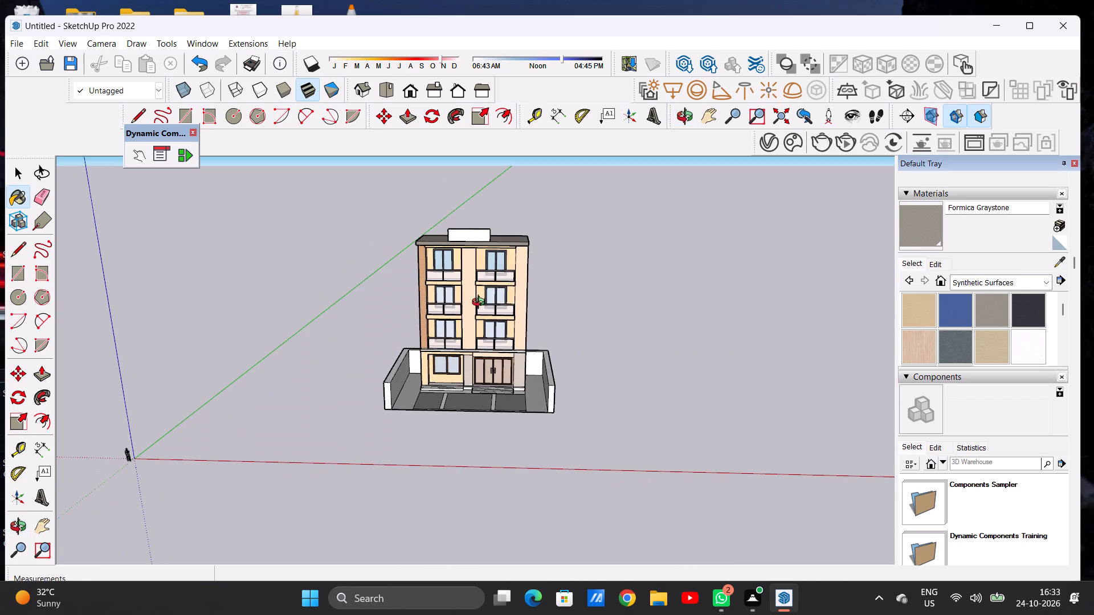
scroll(450, 407, "up", 1)
scroll(451, 408, "down", 1)
scroll(451, 409, "up", 6)
scroll(424, 306, "up", 4)
middle_click_drag(377, 313, 501, 311)
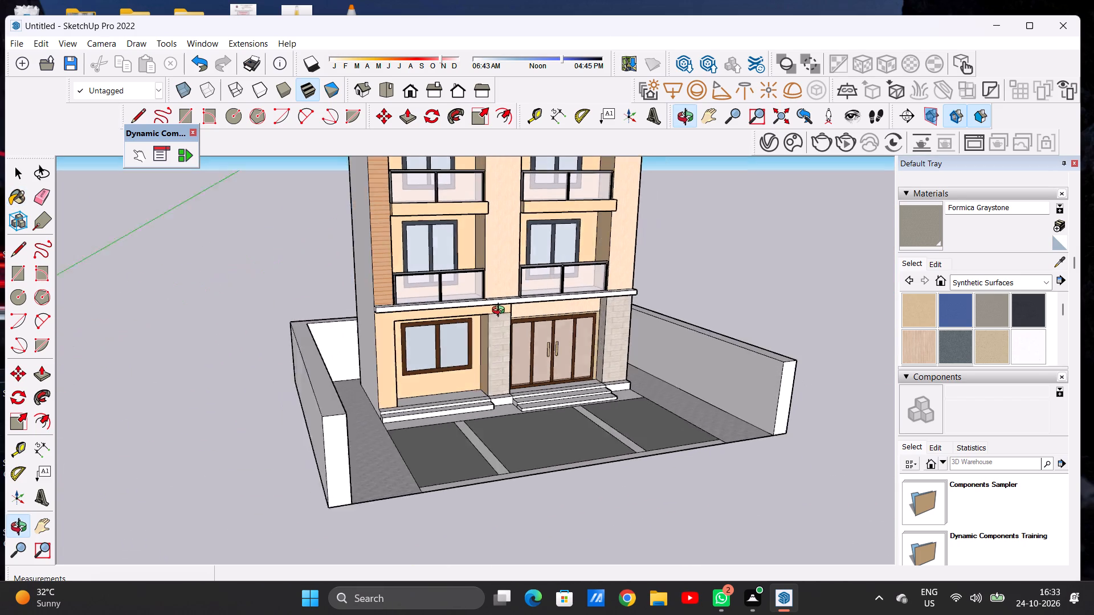
middle_click_drag(501, 311, 505, 311)
scroll(387, 313, "up", 14)
left_click(372, 310)
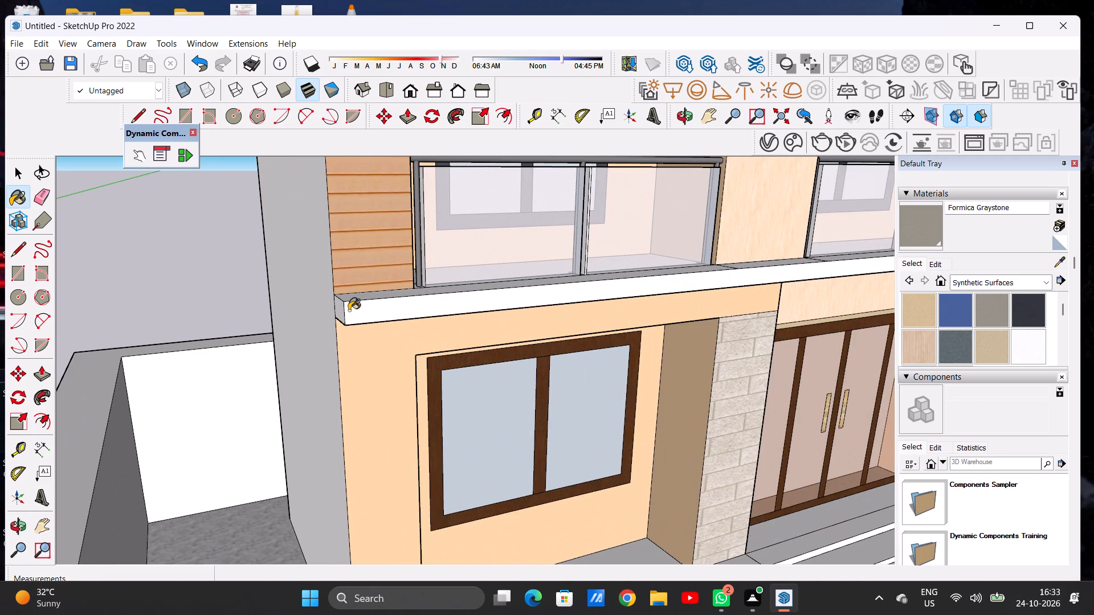
left_click(338, 309)
left_click(357, 299)
scroll(350, 331, "down", 2)
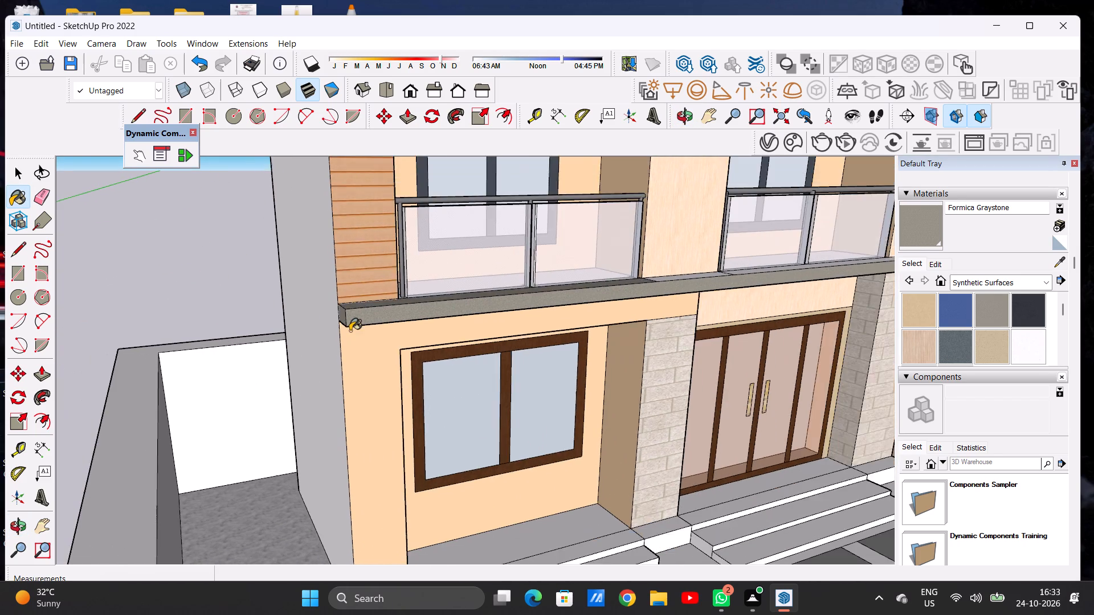
scroll(350, 331, "down", 8)
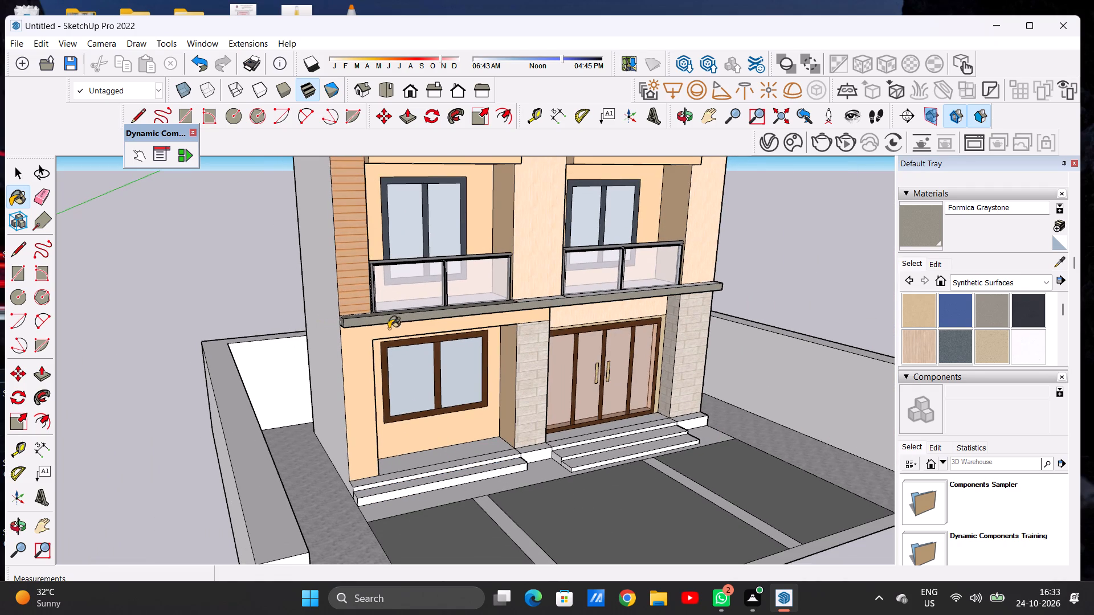
Paint the ledge's remaining top sections by the central column and entrance-side balcony, plus its entrance-side end, with Formica Graystone.
middle_click_drag(590, 322, 272, 385)
scroll(477, 348, "up", 2)
scroll(477, 348, "down", 1)
scroll(477, 348, "up", 11)
left_click(528, 330)
left_click(590, 366)
scroll(458, 225, "down", 2)
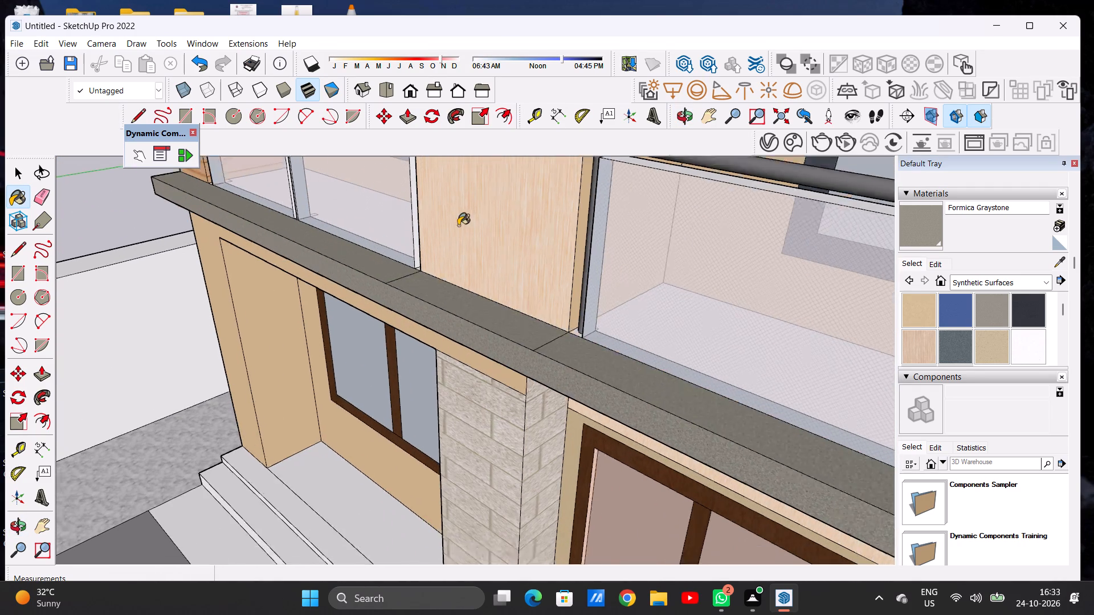
scroll(458, 225, "down", 9)
scroll(459, 231, "up", 1)
scroll(459, 231, "down", 8)
scroll(582, 302, "up", 7)
middle_click_drag(644, 312, 614, 285)
scroll(619, 289, "up", 15)
left_click(608, 283)
scroll(634, 298, "down", 11)
scroll(644, 304, "up", 1)
scroll(644, 304, "down", 8)
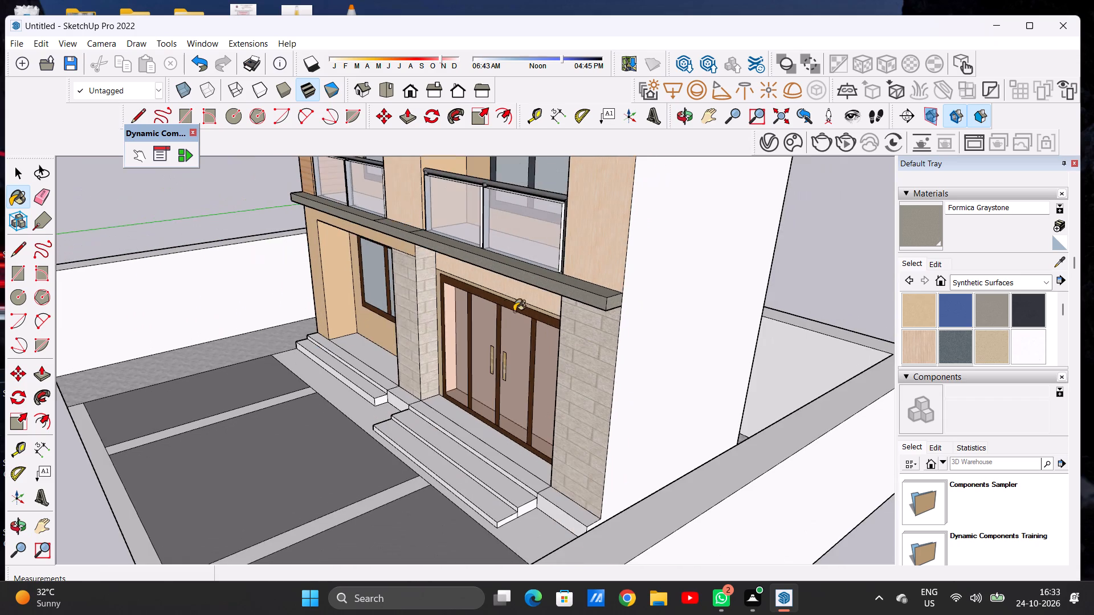
Paint the ledge's underside sections above the entrance door and above the ground-floor window with Formica Graystone.
middle_click_drag(393, 325, 473, 186)
scroll(457, 225, "up", 7)
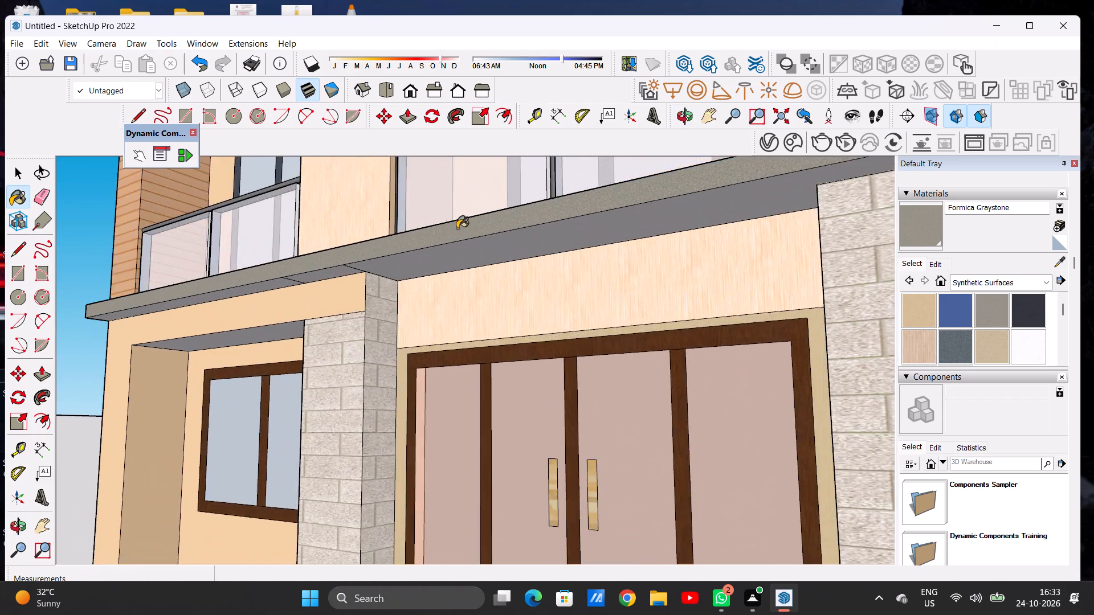
scroll(457, 228, "up", 6)
left_click(462, 251)
scroll(508, 277, "down", 5)
scroll(583, 263, "down", 4)
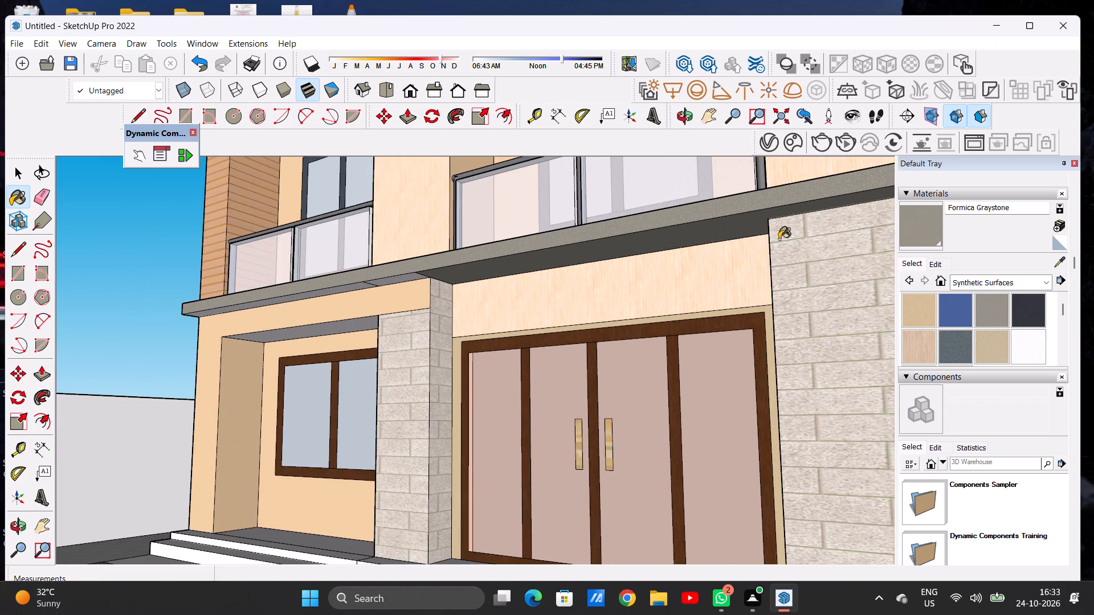
scroll(819, 224, "down", 2)
scroll(819, 224, "up", 1)
scroll(817, 226, "down", 1)
middle_click_drag(424, 249, 424, 222)
scroll(417, 301, "up", 3)
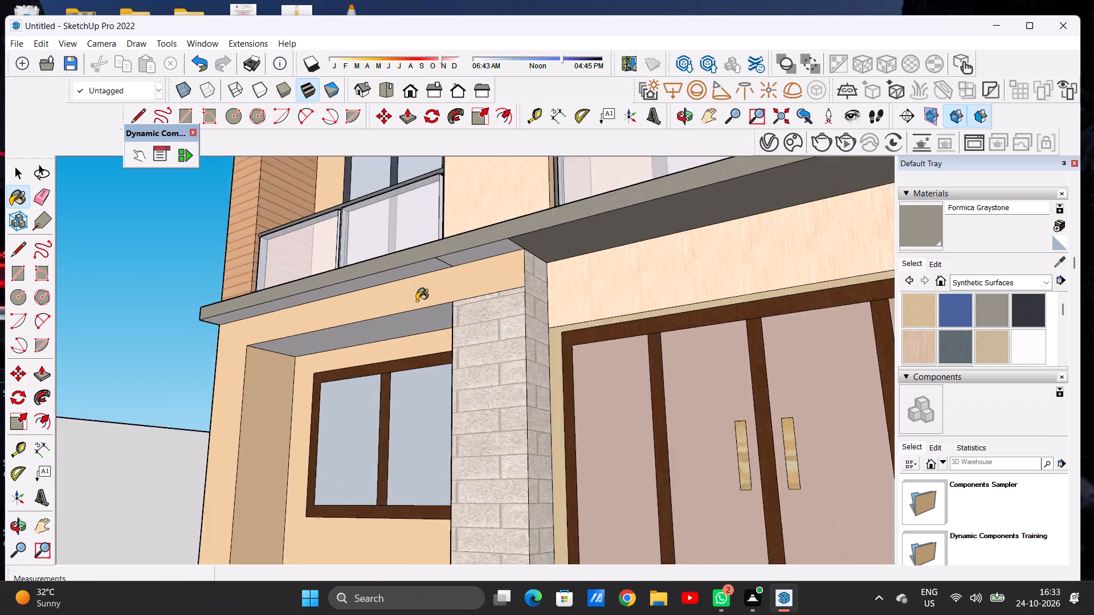
scroll(417, 301, "up", 10)
left_click(417, 258)
left_click(544, 215)
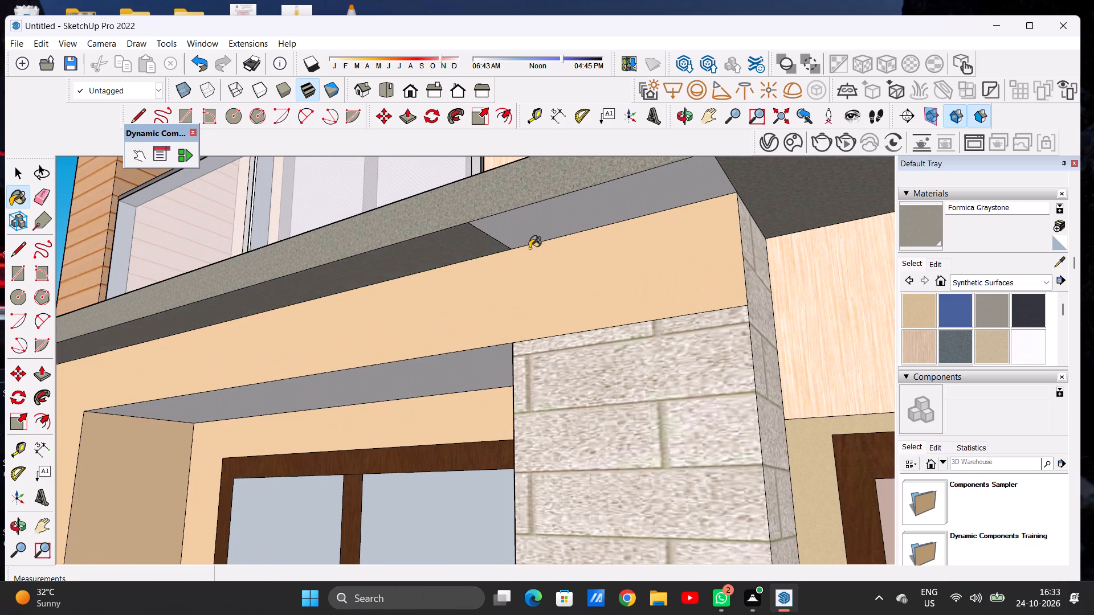
Paint the ceiling of the ground-floor window recess with Formica Beige from the Synthetic Surfaces materials.
scroll(534, 268, "down", 14)
middle_click_drag(487, 341, 663, 363)
middle_click(663, 363)
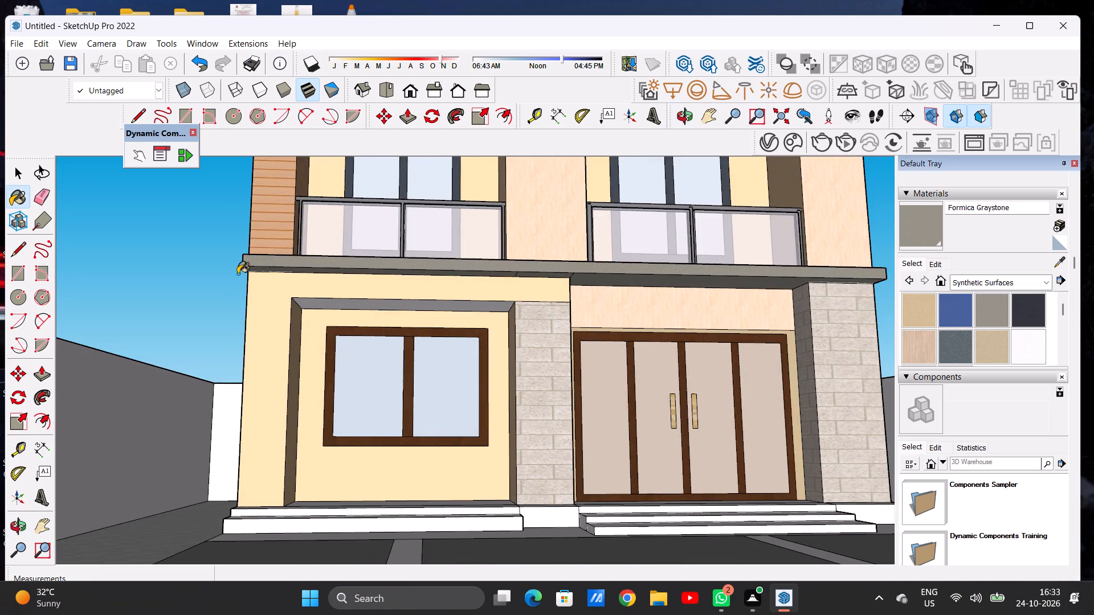
middle_click_drag(249, 290, 200, 264)
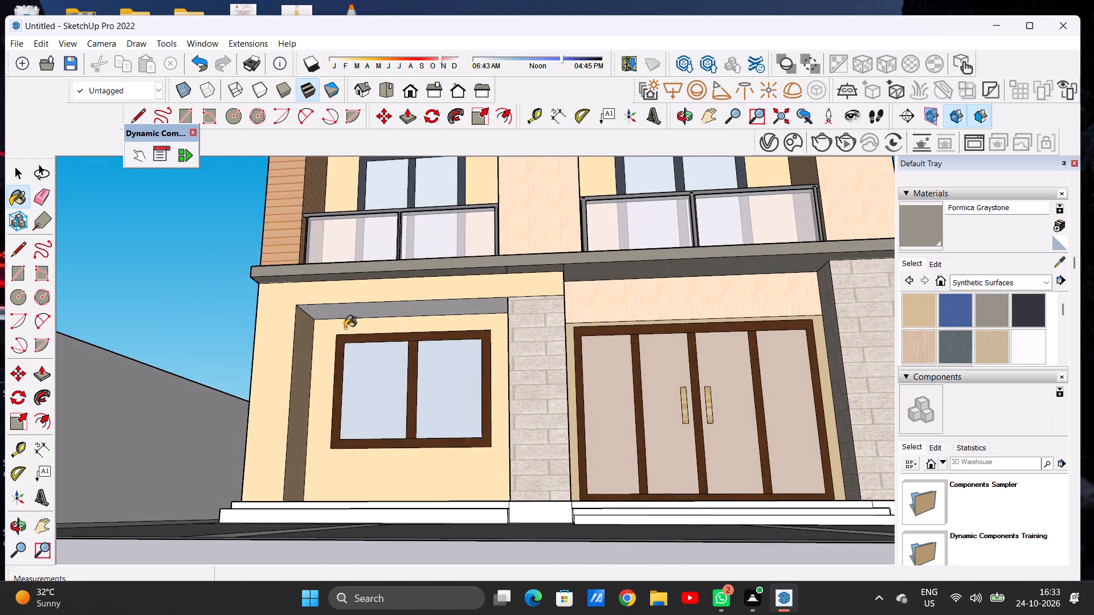
scroll(402, 321, "up", 7)
left_click(916, 314)
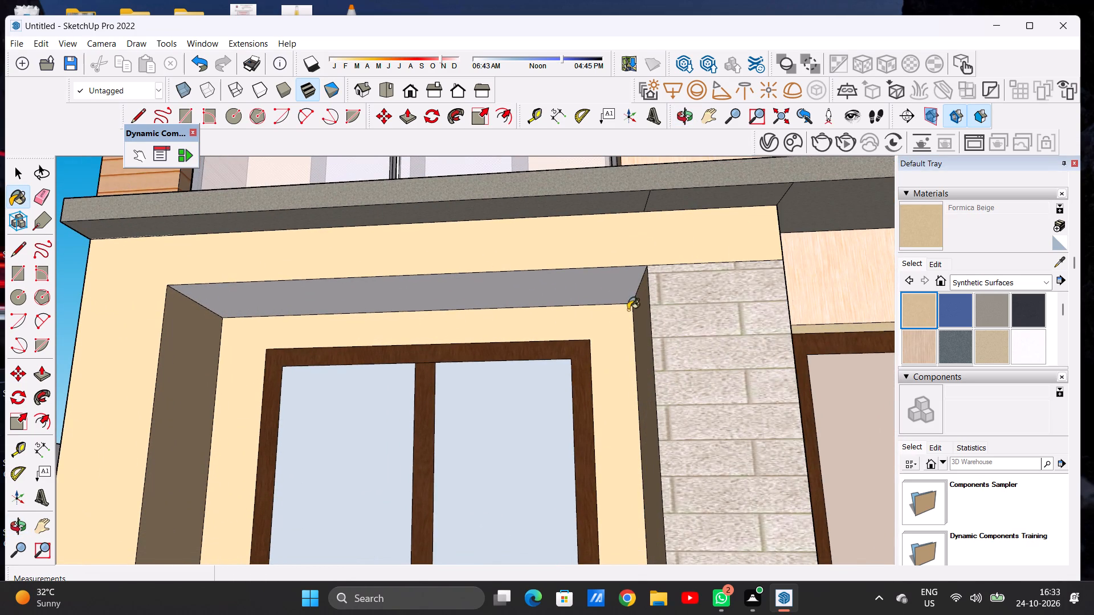
left_click(567, 287)
Examine the painted facade from several angles and inspect the ground-floor entrance steps up close.
scroll(492, 310, "down", 6)
scroll(492, 311, "up", 1)
scroll(492, 311, "down", 13)
middle_click_drag(544, 315, 548, 436)
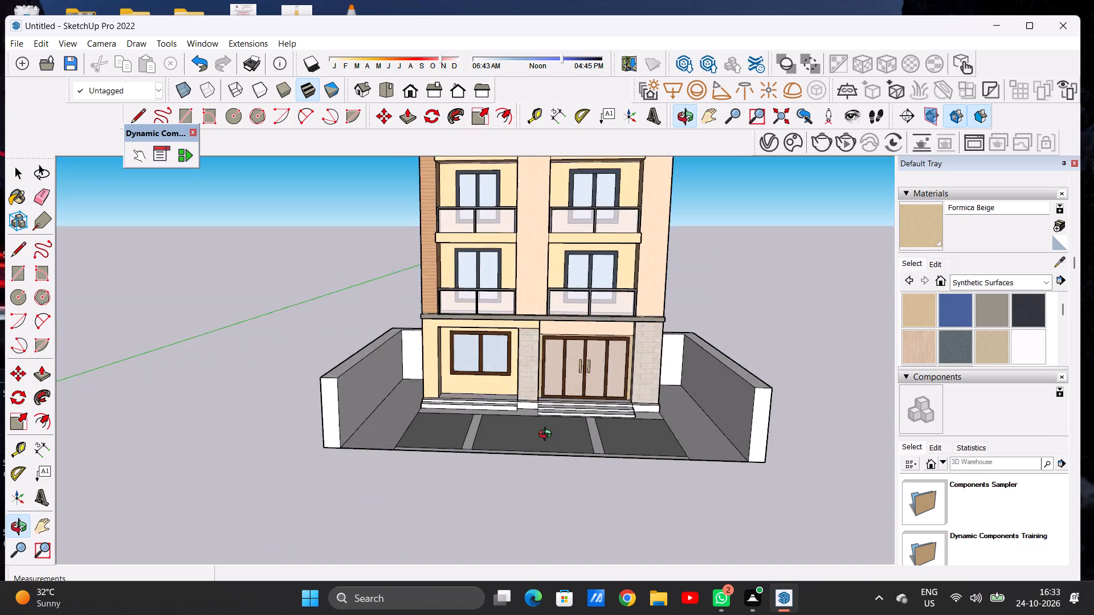
middle_click_drag(548, 436, 548, 446)
key("space")
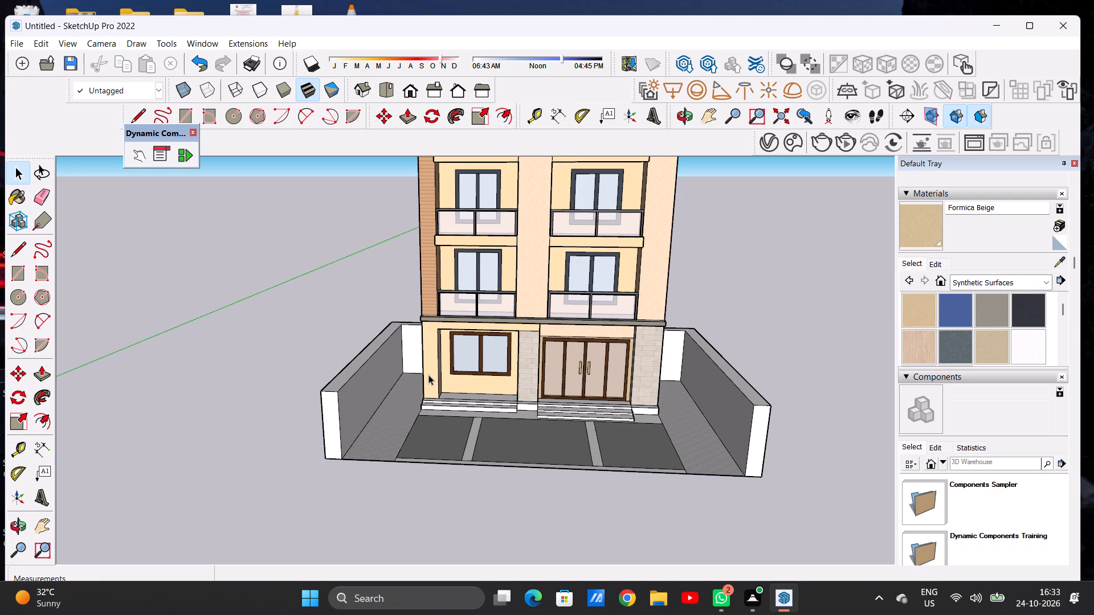
scroll(434, 347, "down", 6)
scroll(472, 337, "up", 6)
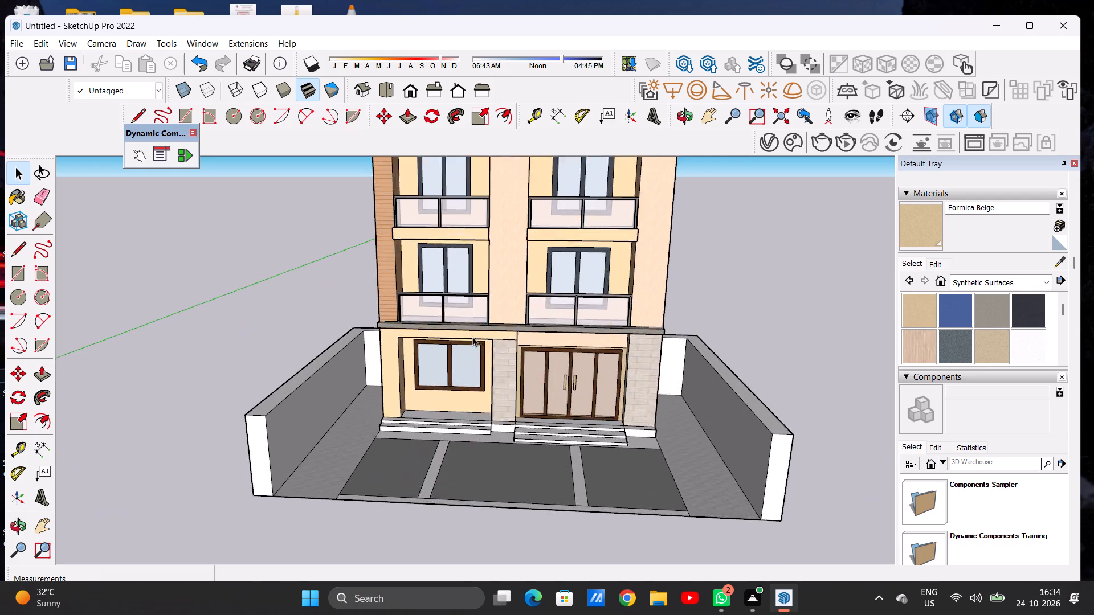
scroll(472, 337, "up", 9)
middle_click_drag(508, 379, 530, 270)
middle_click_drag(496, 400, 499, 295)
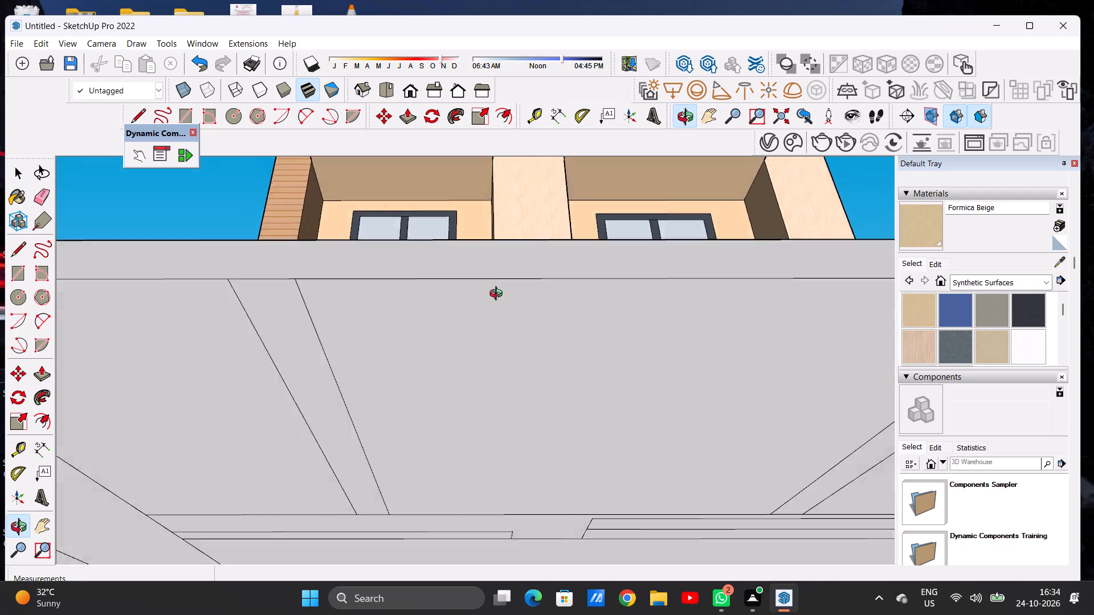
middle_click_drag(499, 295, 496, 470)
scroll(436, 417, "up", 1)
scroll(436, 417, "down", 14)
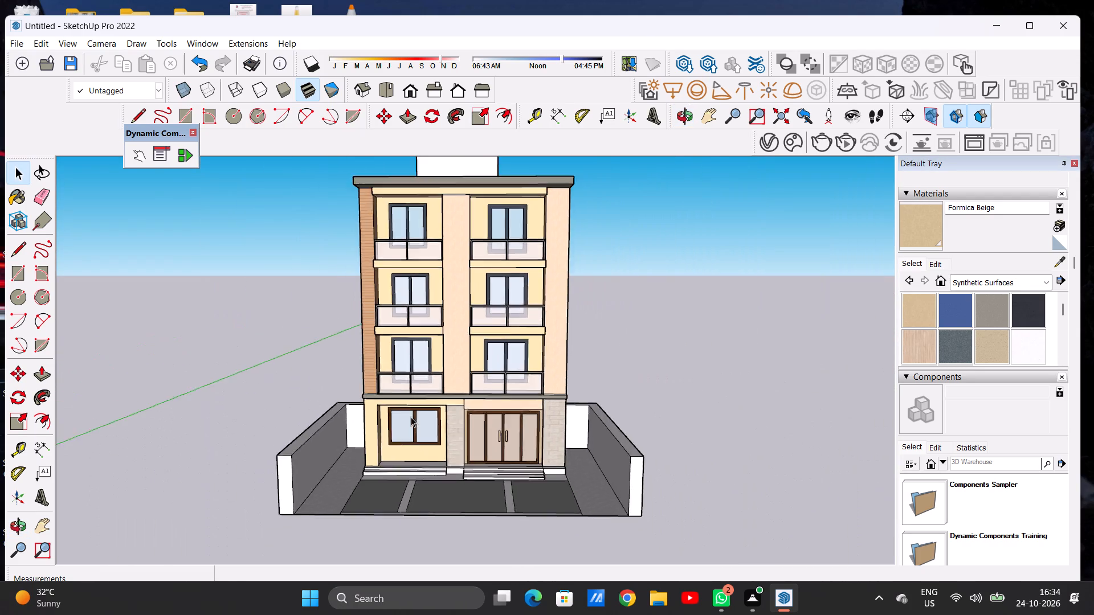
scroll(411, 417, "down", 3)
scroll(434, 446, "up", 13)
middle_click_drag(428, 451, 389, 547)
scroll(414, 401, "up", 7)
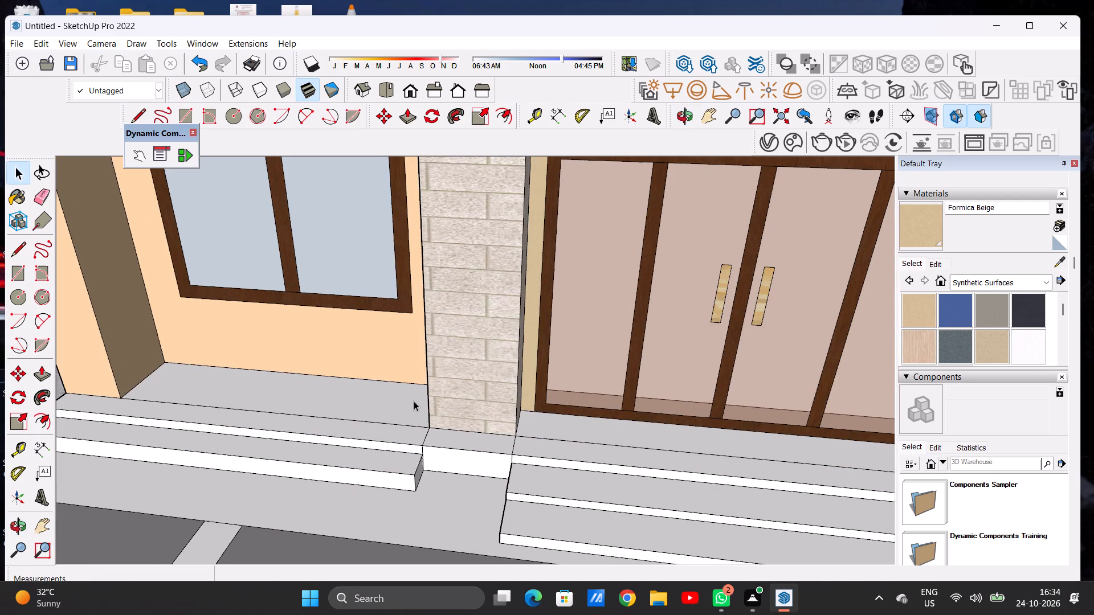
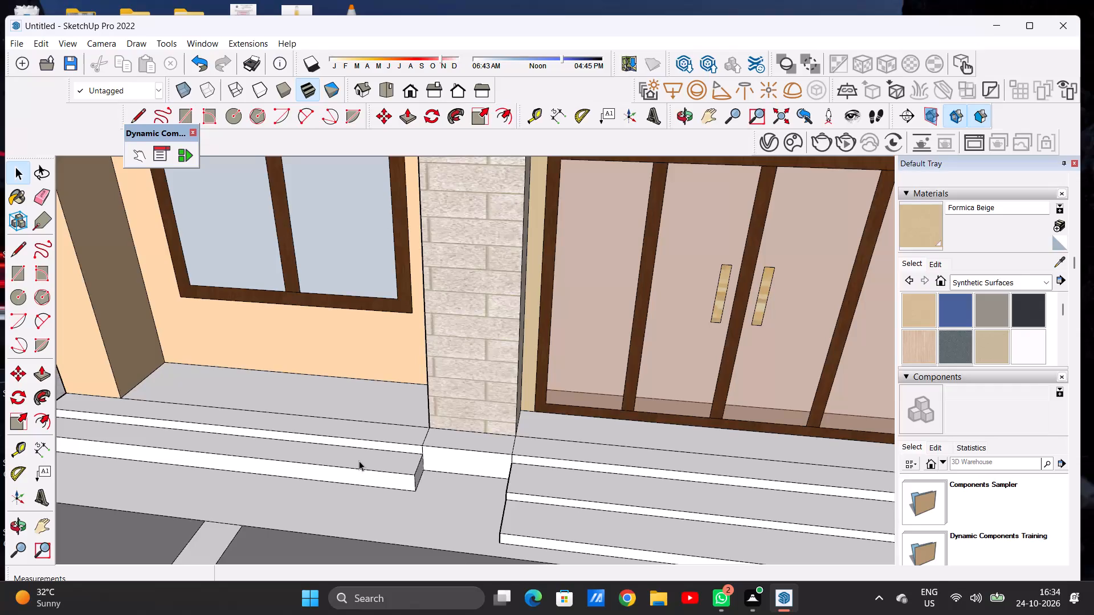
Paint the porch floor, treads and risers of the steps below the ground-floor window with Terrazzo Tile Light from Synthetic Surfaces.
scroll(379, 417, "down", 12)
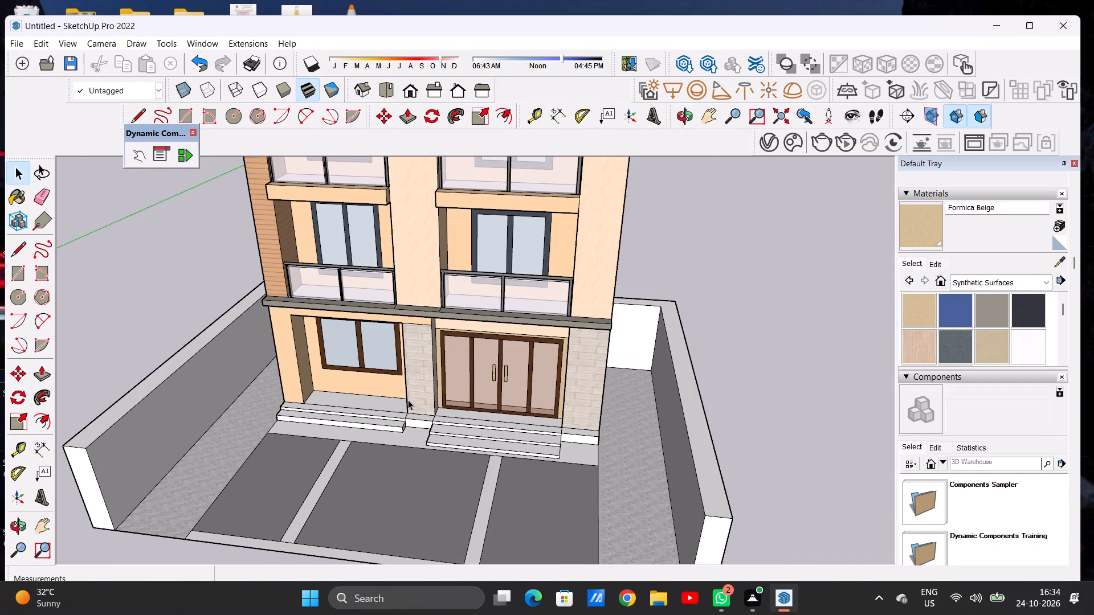
scroll(391, 433, "up", 7)
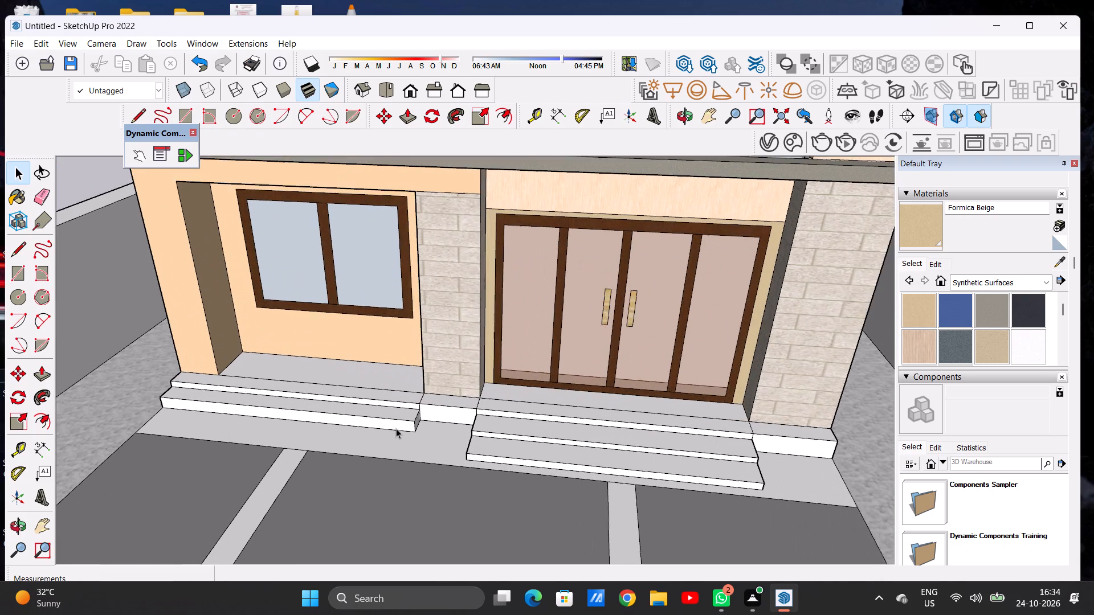
scroll(396, 428, "up", 2)
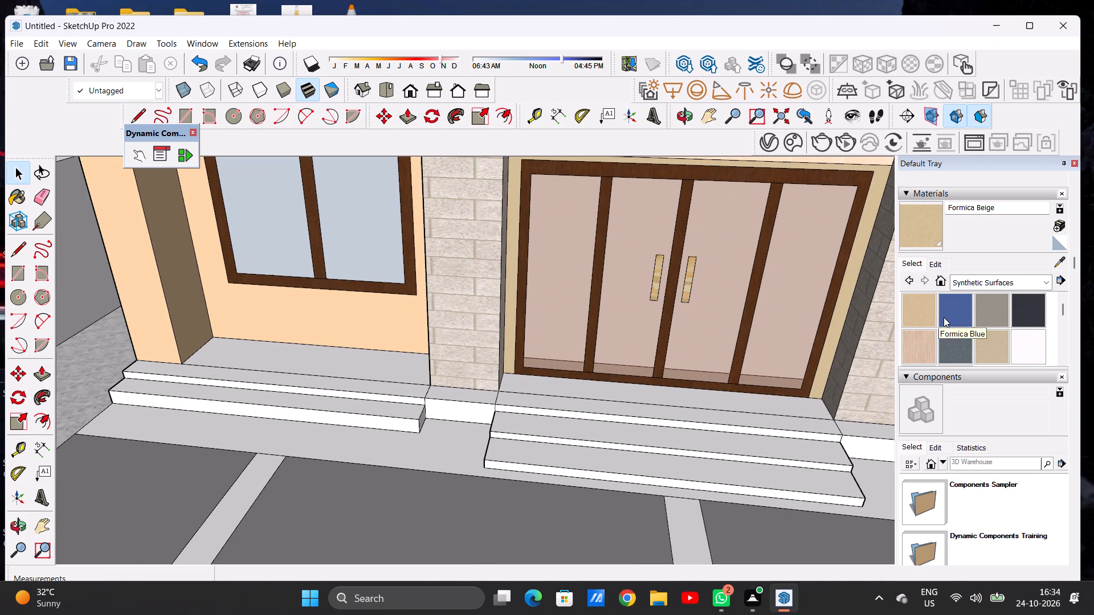
scroll(949, 328, "down", 1)
left_click(961, 319)
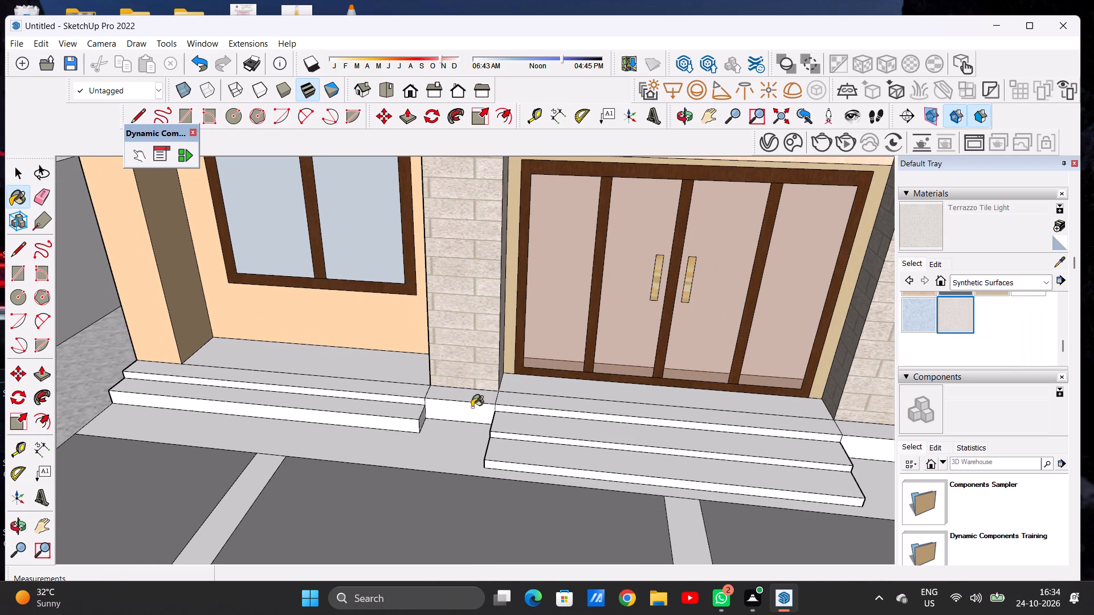
scroll(369, 374, "up", 7)
left_click(369, 369)
left_click(374, 399)
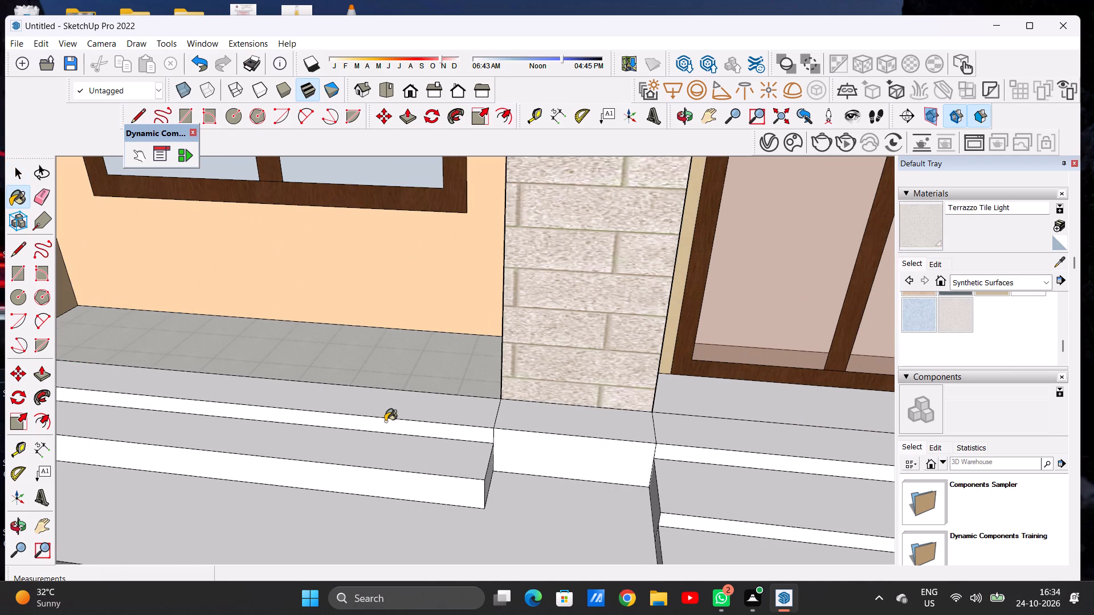
left_click(387, 424)
left_click(395, 444)
left_click(399, 482)
Apply Terrazzo Tile Light to the window steps' end face beside the central brick pillar and to the pillar base's front and top.
scroll(358, 389, "down", 7)
middle_click_drag(398, 432, 340, 421)
scroll(423, 430, "up", 10)
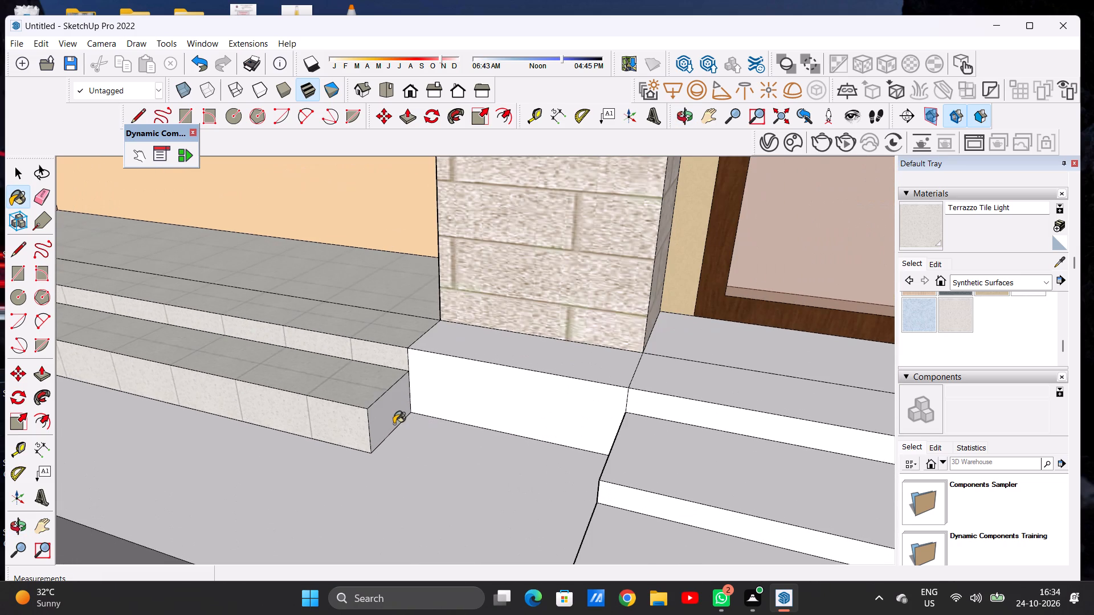
left_click(378, 424)
left_click(468, 399)
left_click(504, 347)
Paint the outer end face of the lower window step, beside the side passage, with Terrazzo Tile Light.
scroll(507, 407, "down", 7)
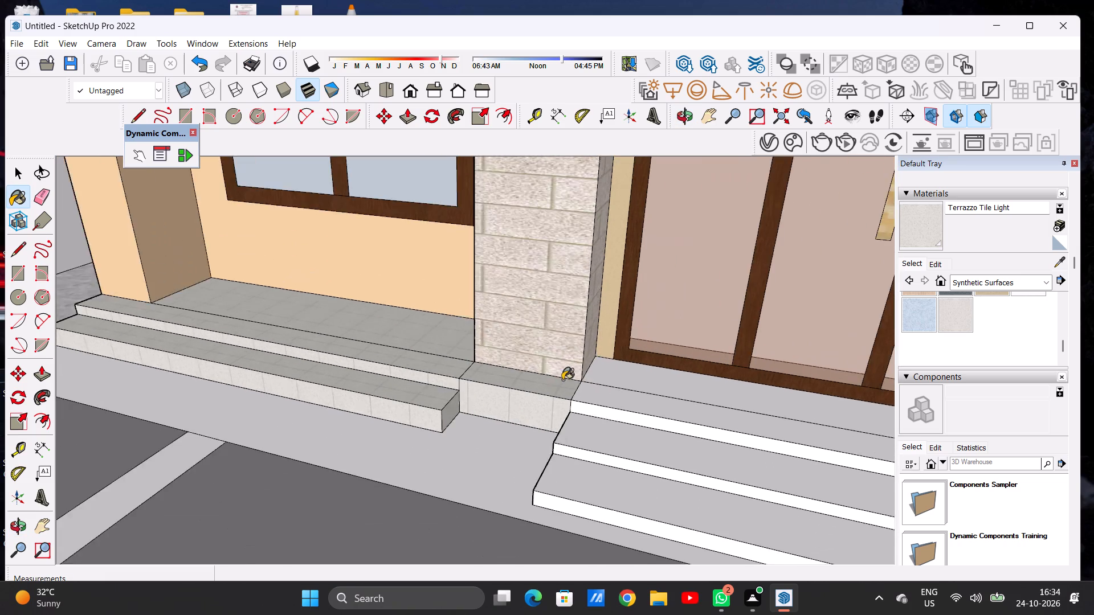
scroll(562, 380, "down", 10)
scroll(530, 387, "up", 1)
scroll(521, 387, "down", 2)
middle_click_drag(384, 389, 592, 383)
scroll(329, 435, "up", 4)
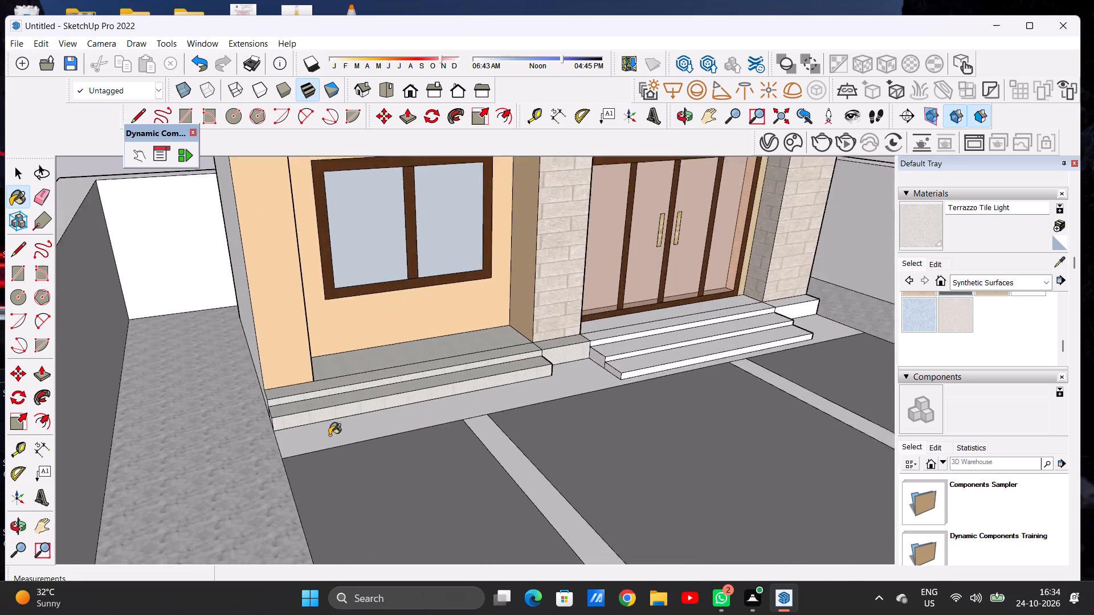
scroll(329, 435, "up", 4)
middle_click_drag(250, 419, 313, 405)
scroll(306, 411, "up", 13)
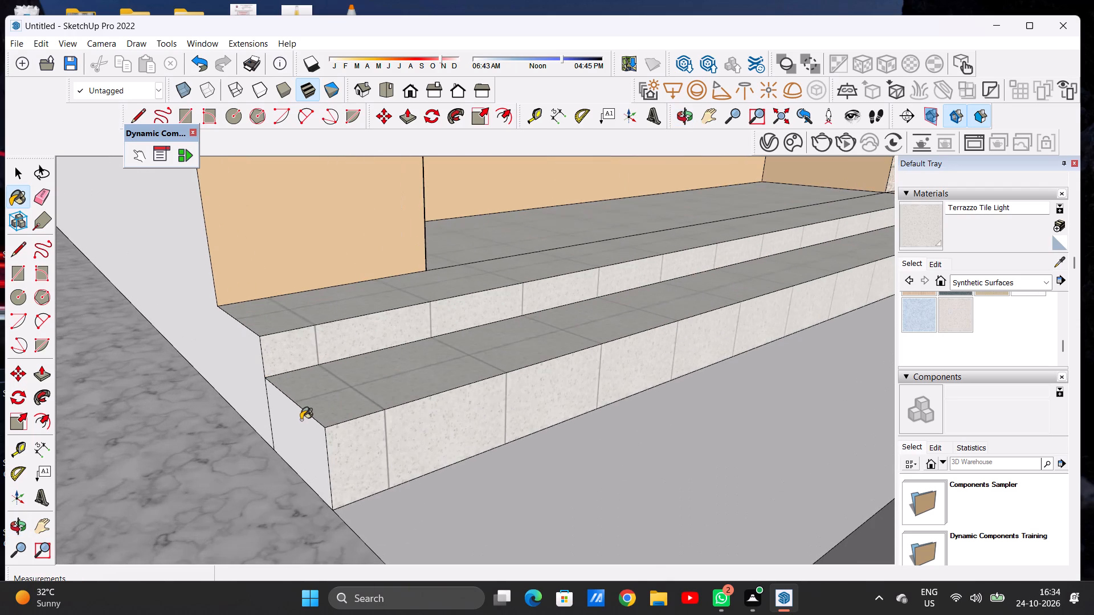
left_click(301, 420)
Paint the landing and top tread in front of the entrance doors with Terrazzo Tile Light.
scroll(281, 427, "down", 19)
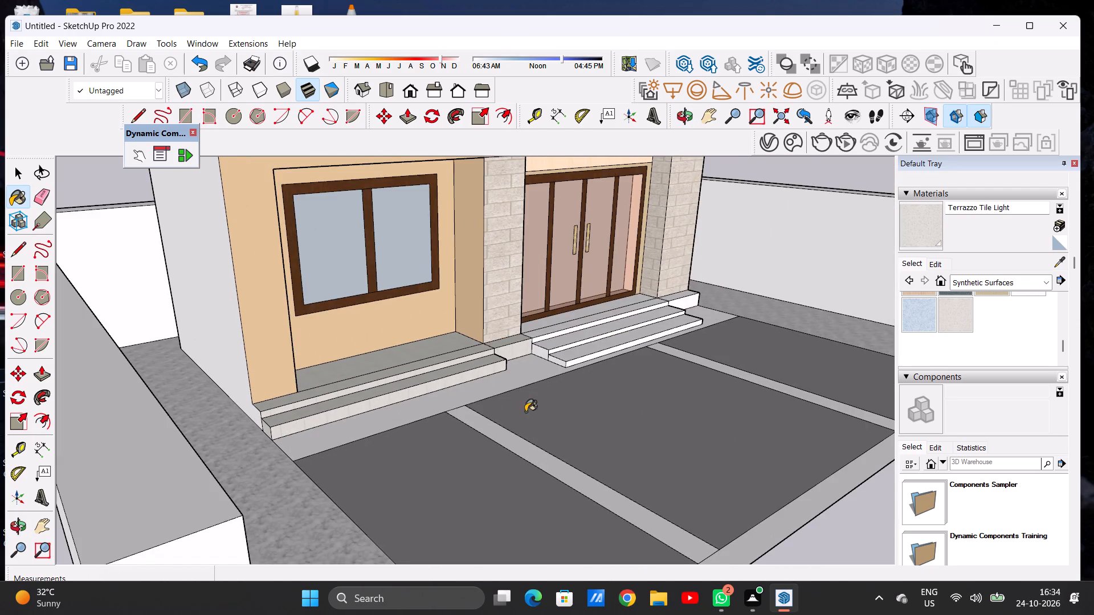
middle_click_drag(525, 412, 325, 411)
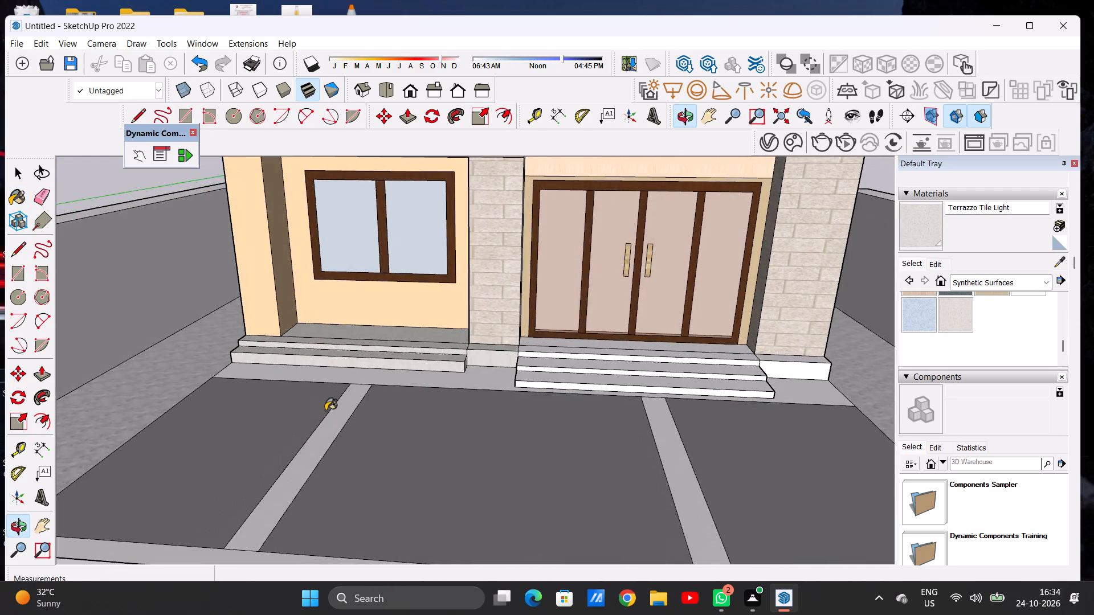
scroll(325, 411, "down", 11)
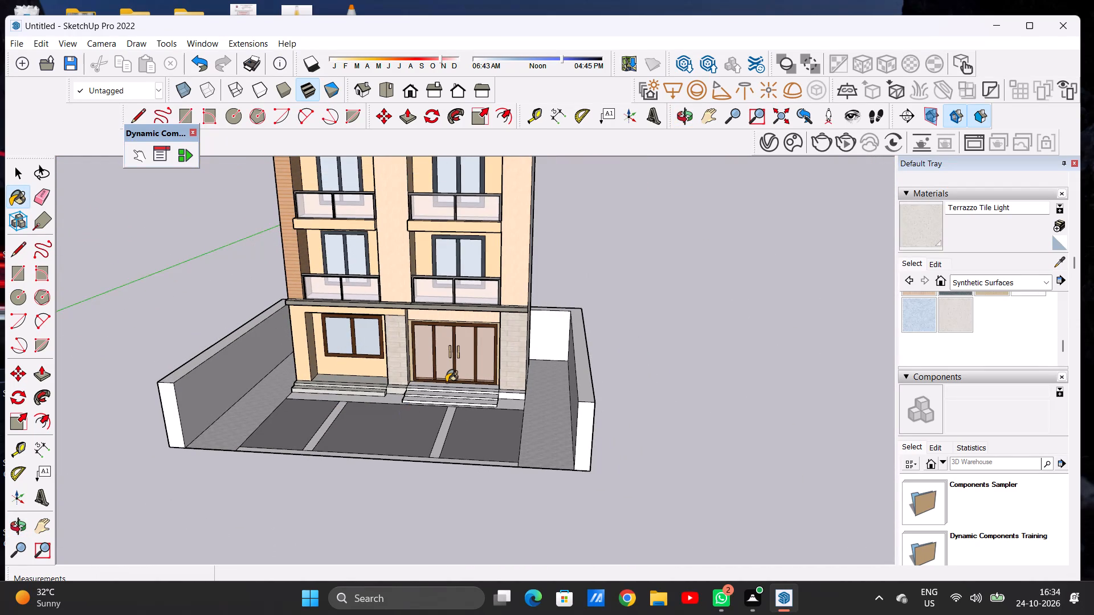
scroll(494, 400, "up", 6)
middle_click_drag(470, 410, 282, 505)
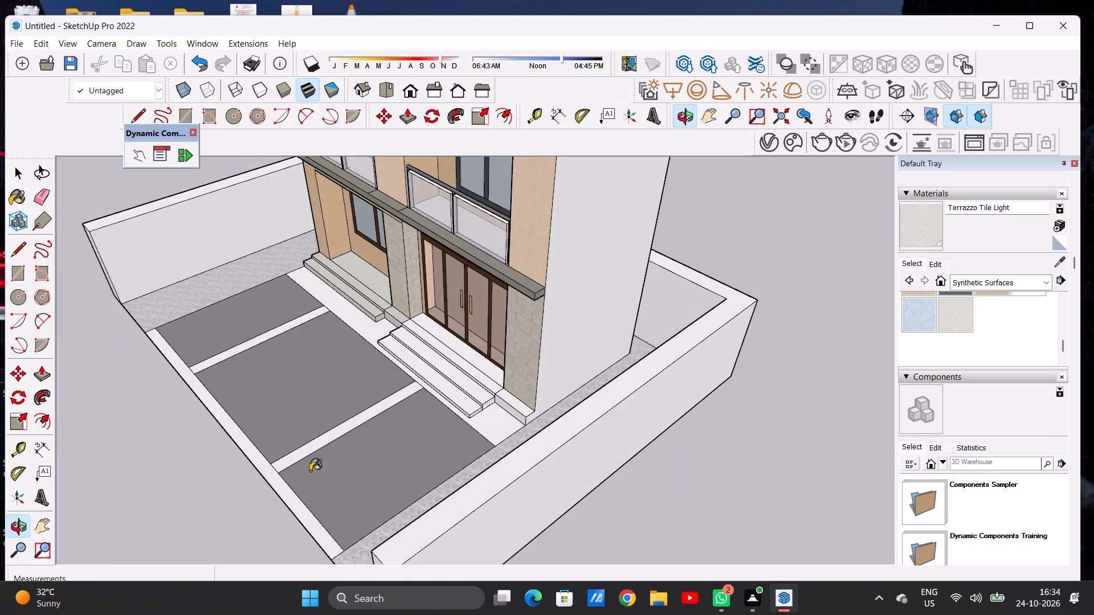
scroll(426, 374, "up", 8)
scroll(505, 354, "up", 7)
left_click(561, 326)
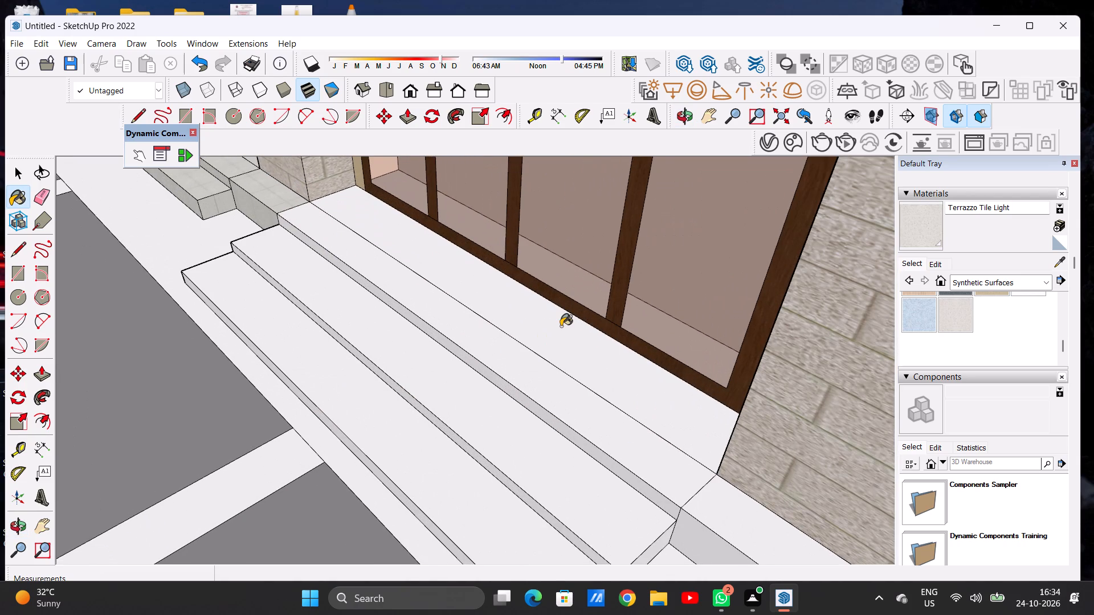
left_click(536, 374)
Apply Terrazzo Tile Light to the entrance stair's upper two risers and the two treads below them.
scroll(560, 436, "up", 1)
middle_click_drag(560, 436, 557, 374)
scroll(559, 376, "up", 3)
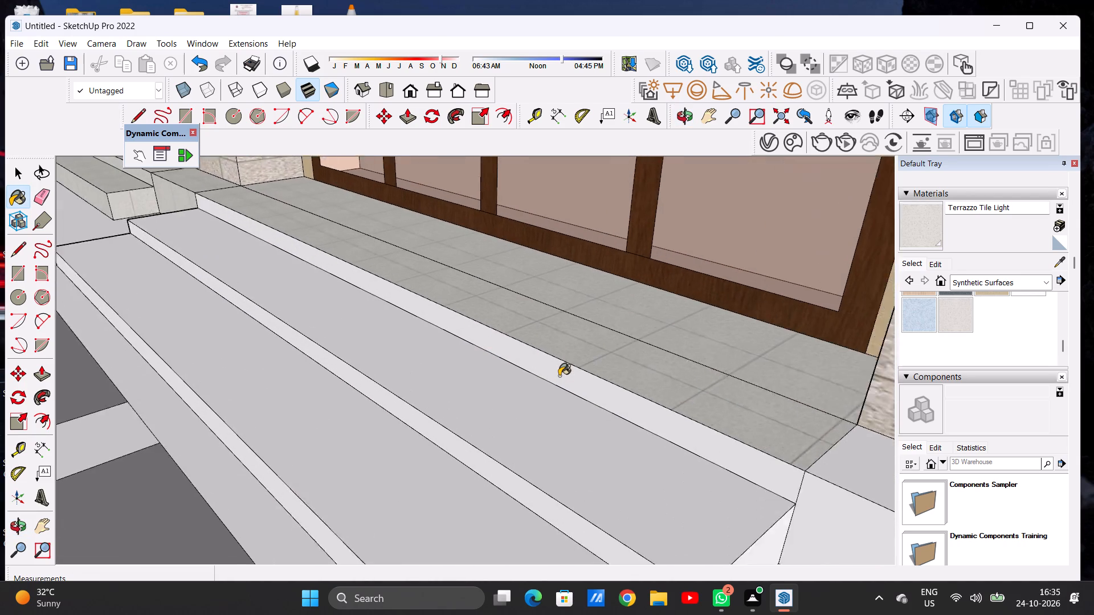
scroll(559, 376, "up", 2)
left_click(564, 371)
left_click(512, 394)
scroll(484, 330, "down", 5)
scroll(491, 411, "up", 3)
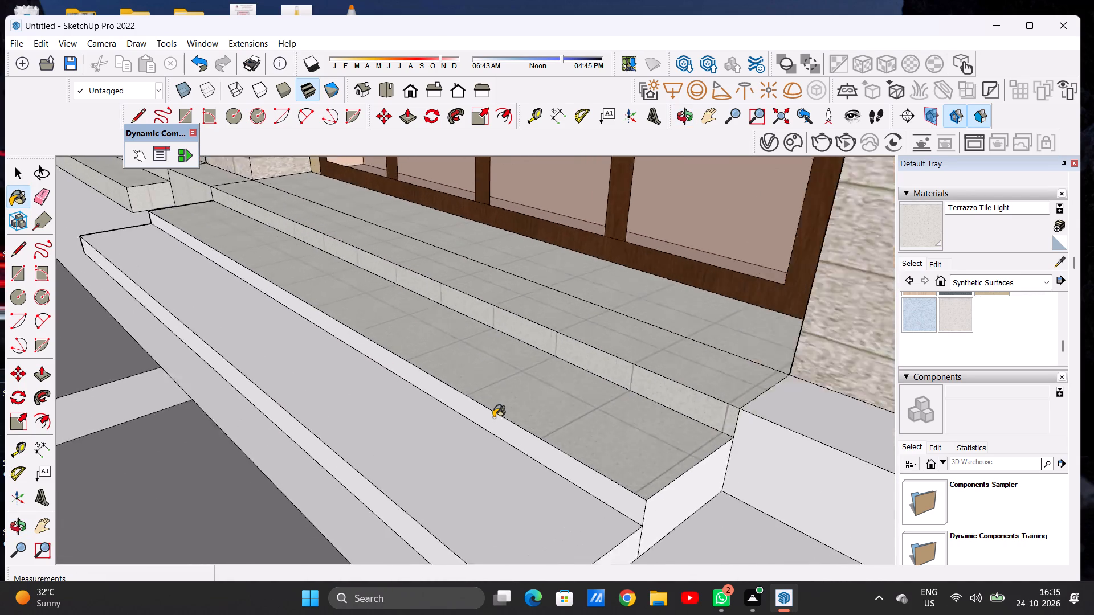
scroll(493, 417, "up", 4)
left_click(495, 417)
left_click(443, 438)
Paint the entrance stair's lowest riser and its end faces on the outer pillar side with Terrazzo Tile Light.
scroll(440, 374, "down", 12)
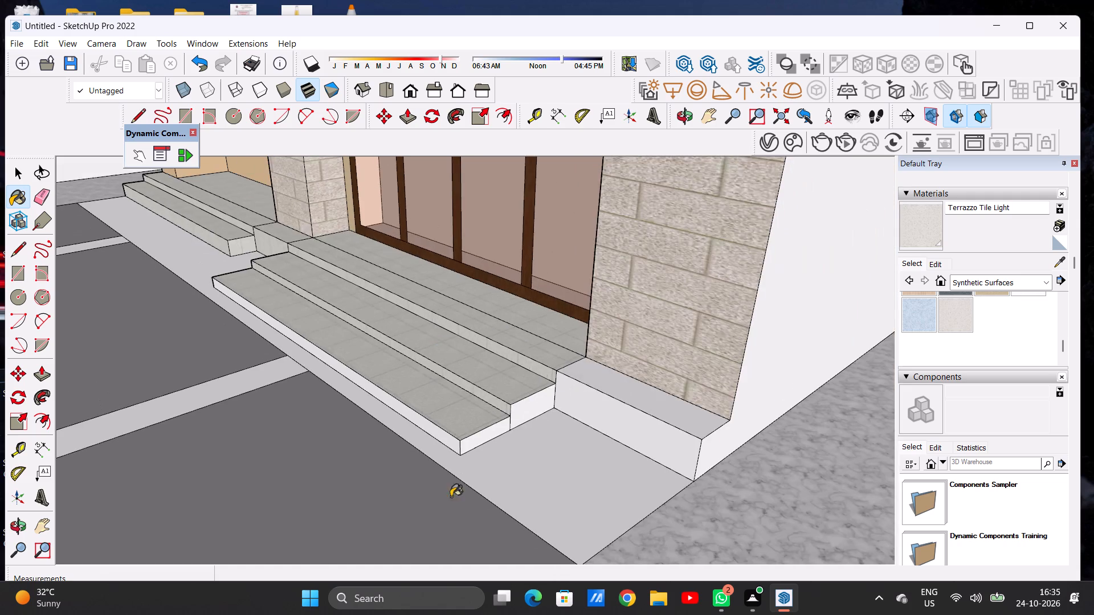
scroll(451, 502, "up", 6)
scroll(455, 416, "up", 7)
left_click(458, 398)
left_click(487, 395)
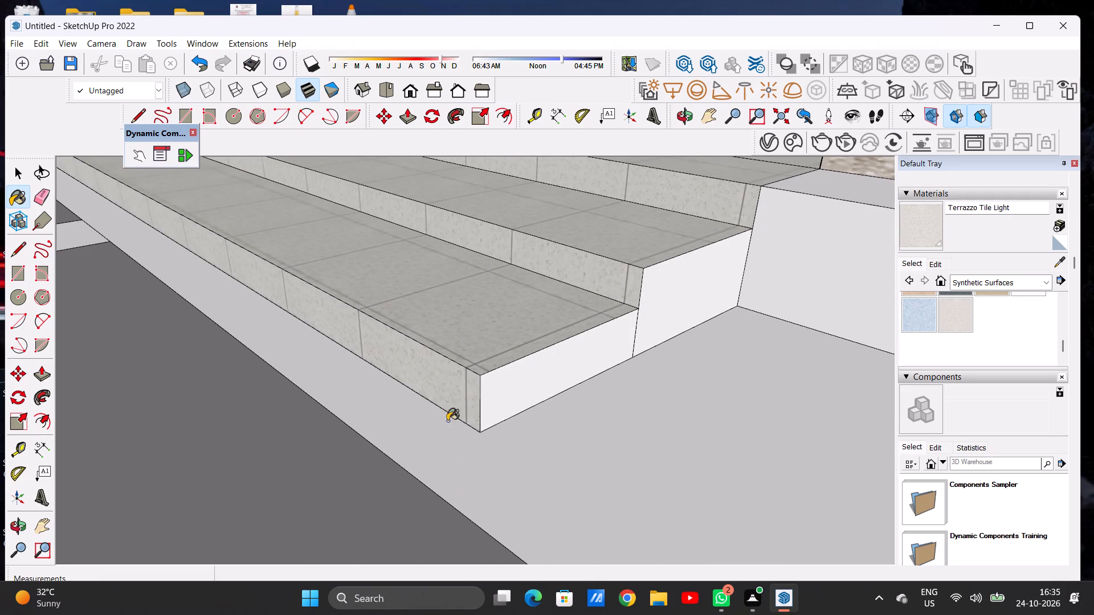
left_click(653, 297)
Paint the entrance stair's two end faces on the window side with Terrazzo Tile Light.
scroll(568, 428, "down", 7)
scroll(567, 430, "up", 1)
scroll(567, 430, "down", 6)
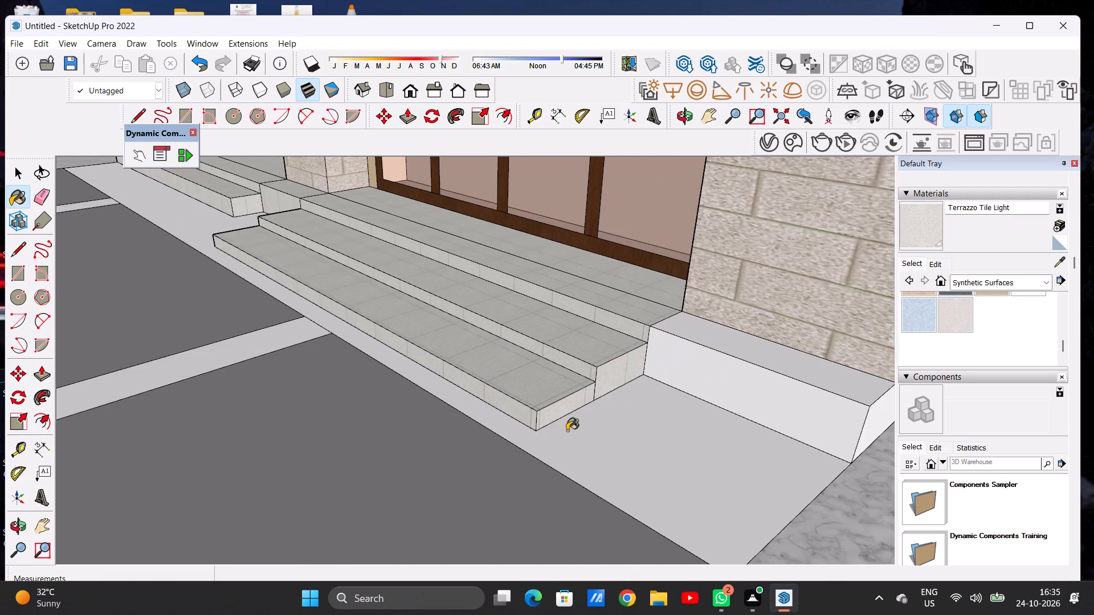
scroll(567, 430, "down", 1)
middle_click_drag(442, 383, 620, 384)
scroll(607, 383, "down", 5)
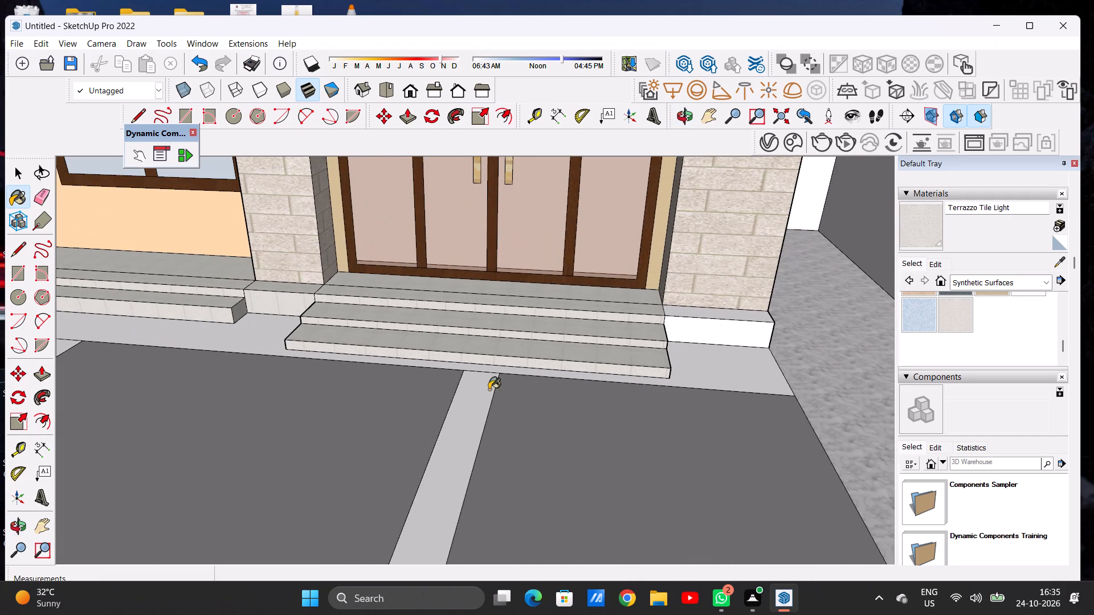
middle_click_drag(178, 415, 524, 382)
scroll(513, 363, "up", 7)
scroll(475, 378, "down", 1)
scroll(475, 378, "up", 2)
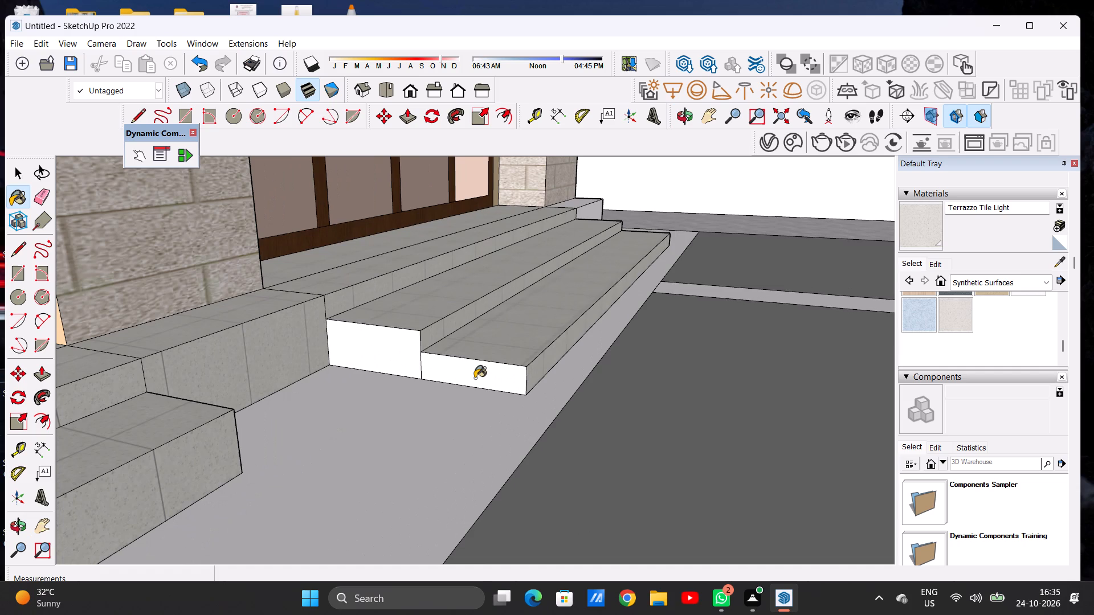
left_click(475, 374)
left_click(410, 363)
Apply Terrazzo Tile Light to the front and top of the base under the outer brick pillar beside the entrance, and leave the Paint tool.
scroll(381, 417, "down", 15)
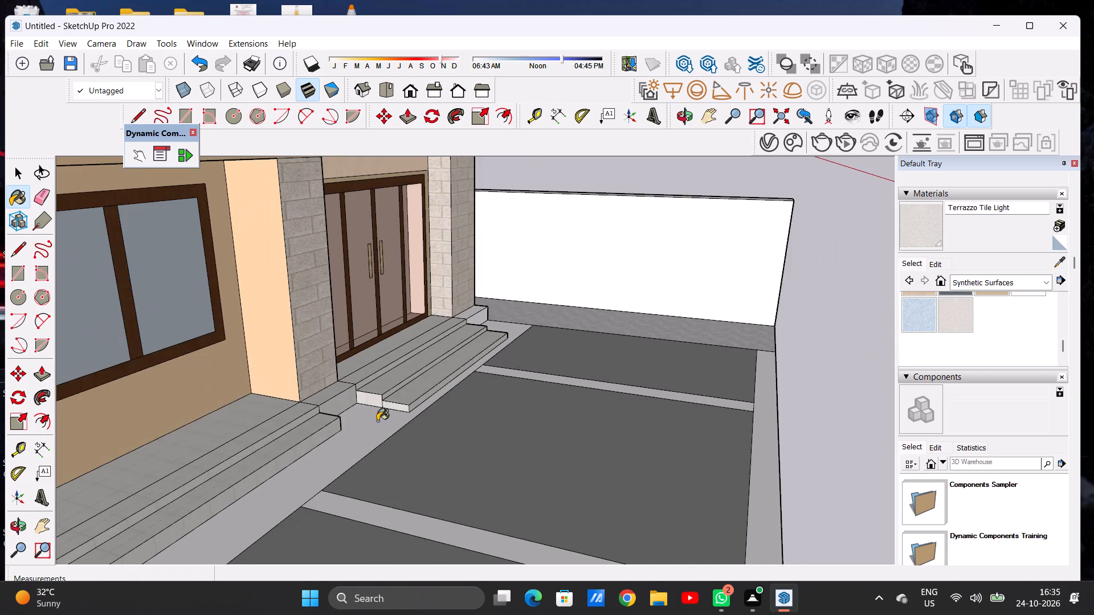
middle_click_drag(503, 416, 175, 408)
scroll(194, 397, "down", 7)
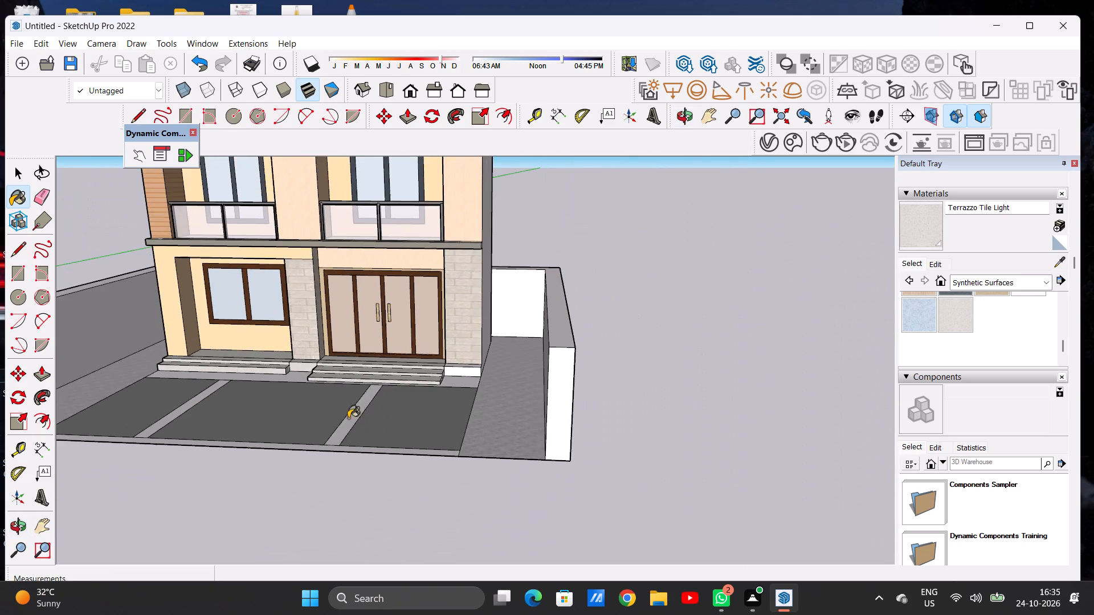
scroll(435, 430, "down", 3)
scroll(435, 430, "up", 1)
scroll(438, 431, "down", 1)
scroll(466, 372, "up", 14)
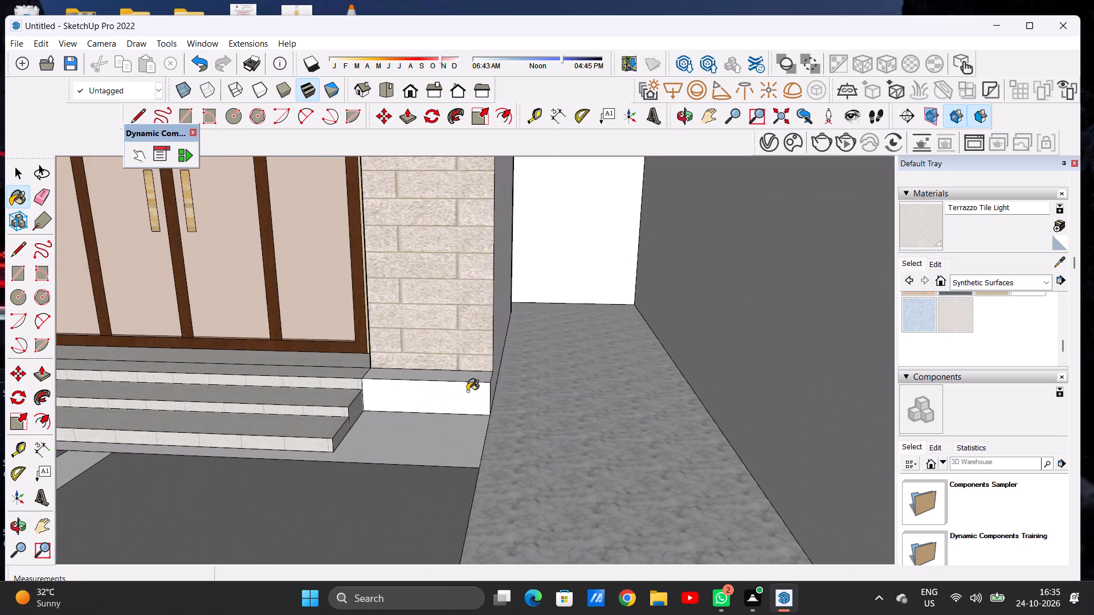
middle_click_drag(398, 399, 371, 450)
scroll(466, 398, "up", 6)
left_click(466, 404)
left_click(466, 386)
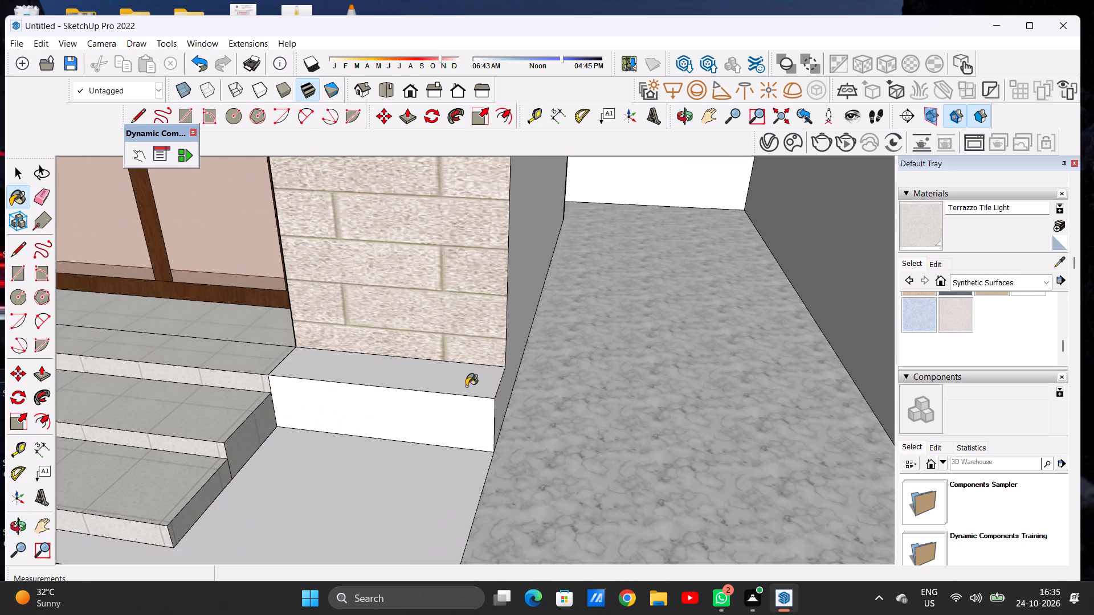
scroll(467, 388, "down", 5)
middle_click_drag(398, 401, 472, 380)
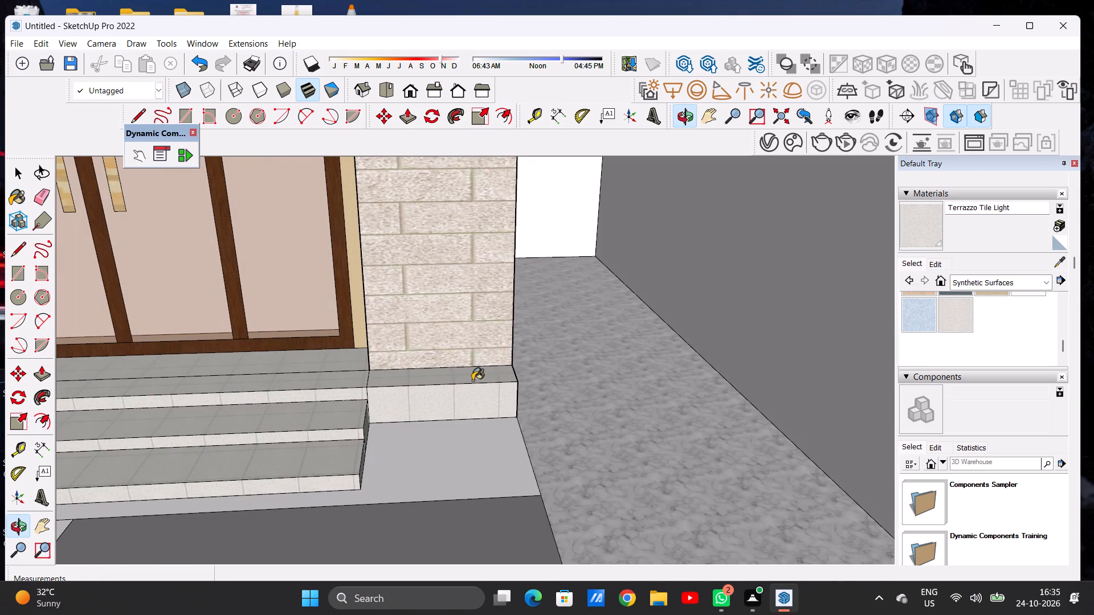
key("space")
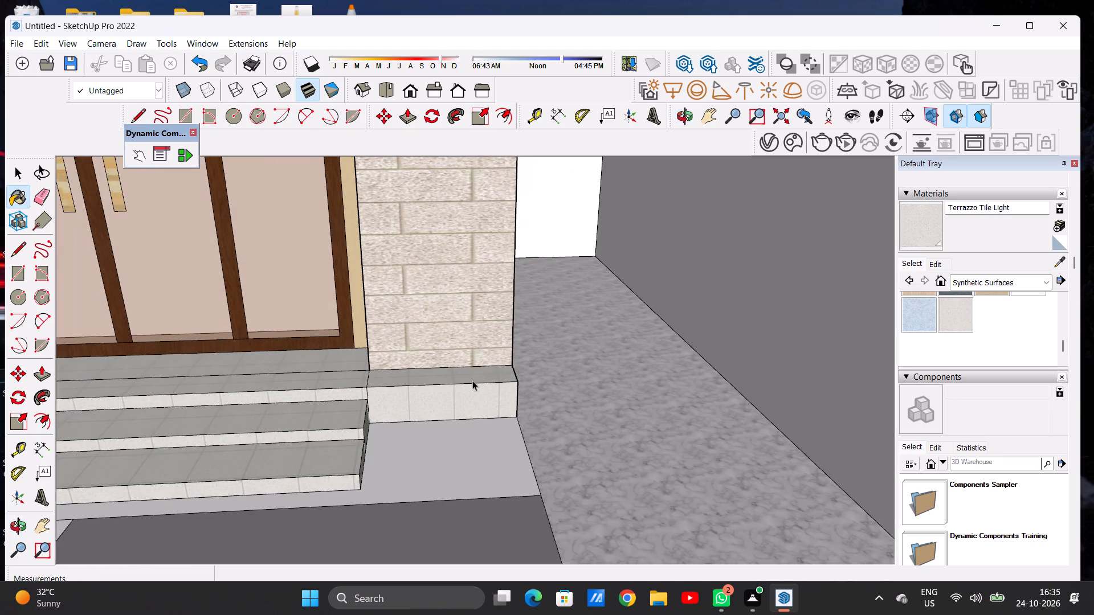
Examine the whole front of the building, from the forecourt and entrance steps up to the upper balconies and roof.
scroll(472, 380, "down", 20)
scroll(472, 380, "down", 5)
middle_click_drag(399, 387, 397, 386)
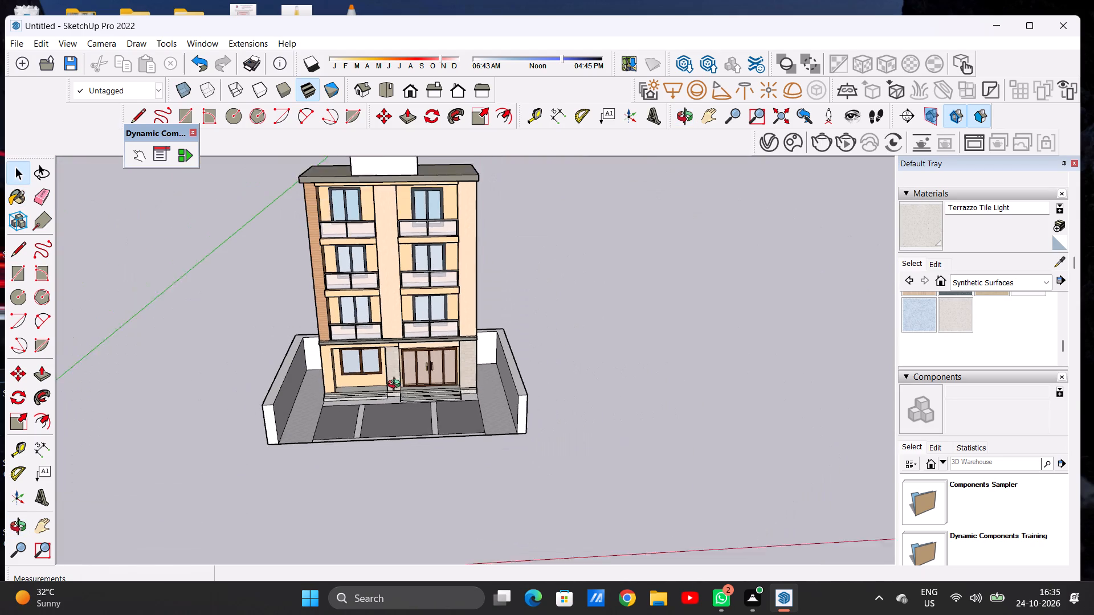
middle_click_drag(397, 386, 367, 323)
scroll(399, 363, "up", 8)
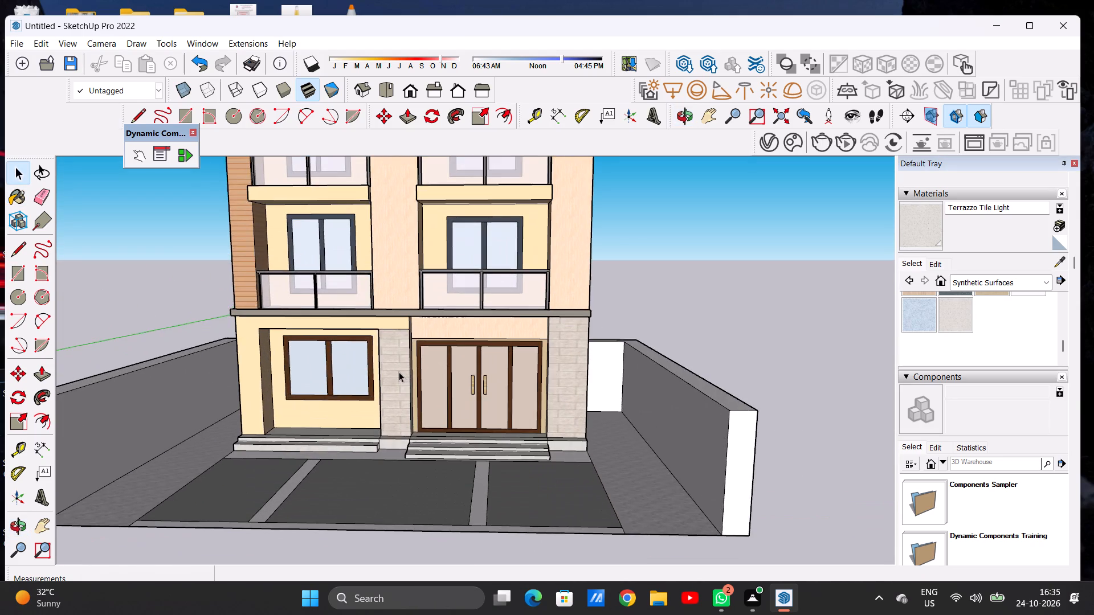
scroll(399, 403, "down", 11)
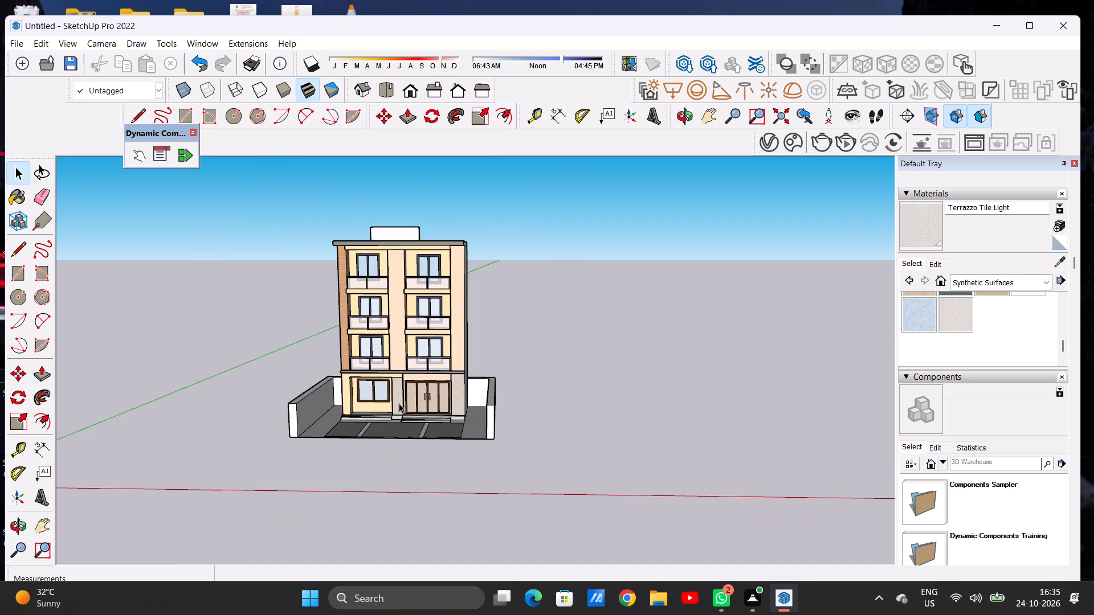
scroll(395, 425, "up", 5)
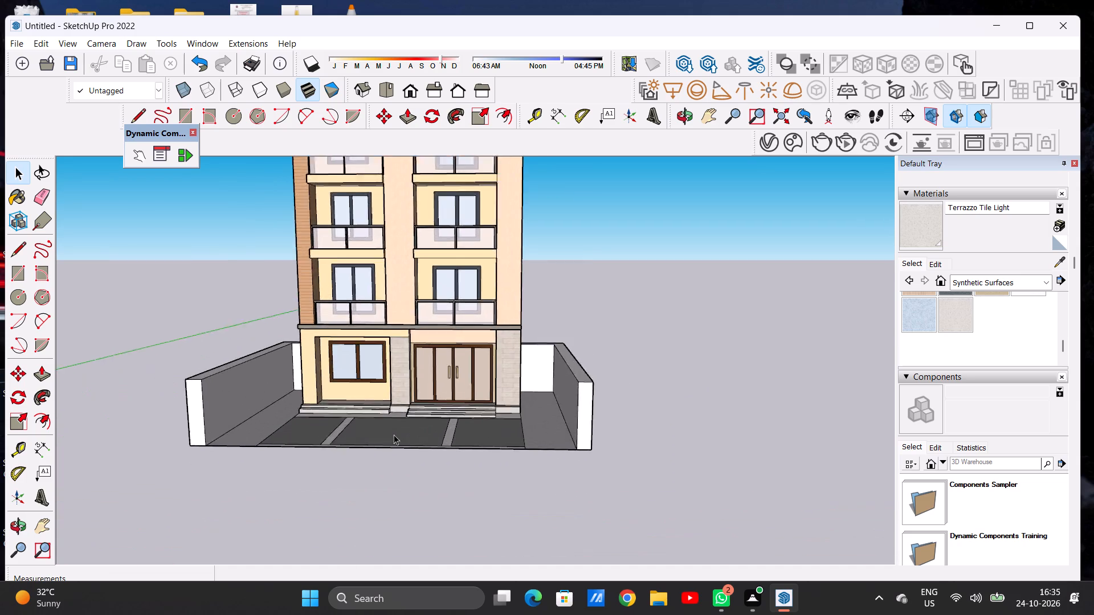
scroll(394, 434, "up", 3)
middle_click_drag(421, 403, 422, 530)
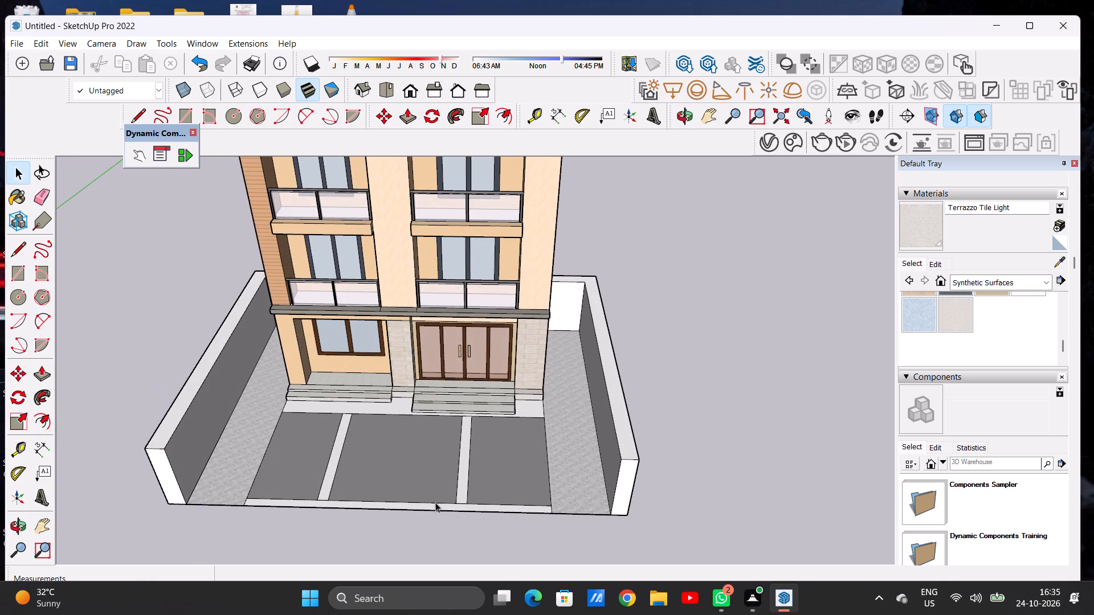
scroll(481, 488, "down", 8)
middle_click_drag(476, 474, 477, 448)
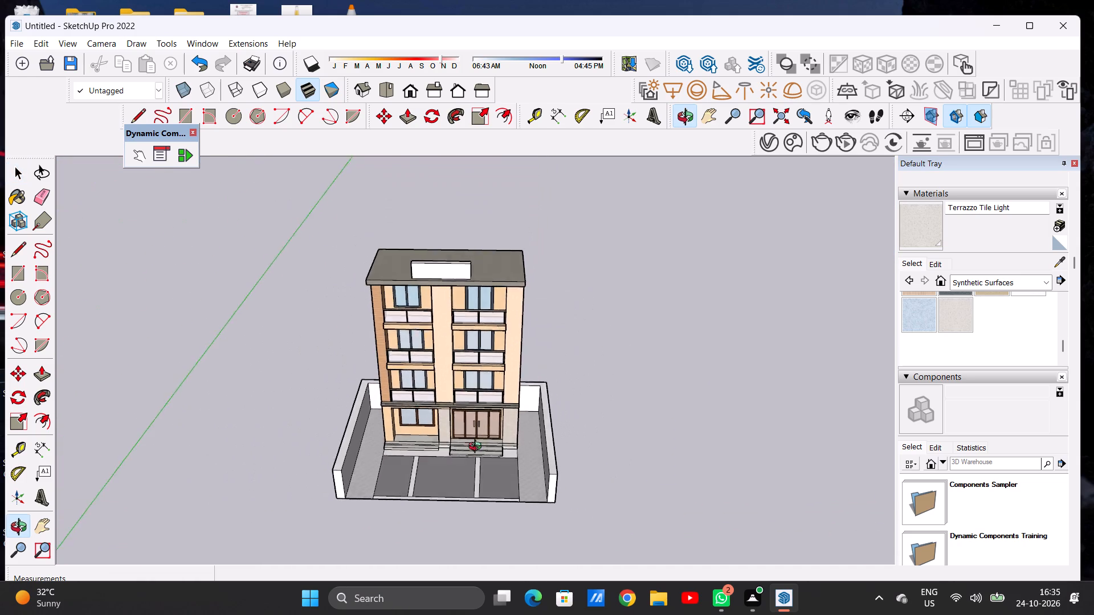
middle_click_drag(477, 448, 471, 334)
scroll(485, 348, "up", 8)
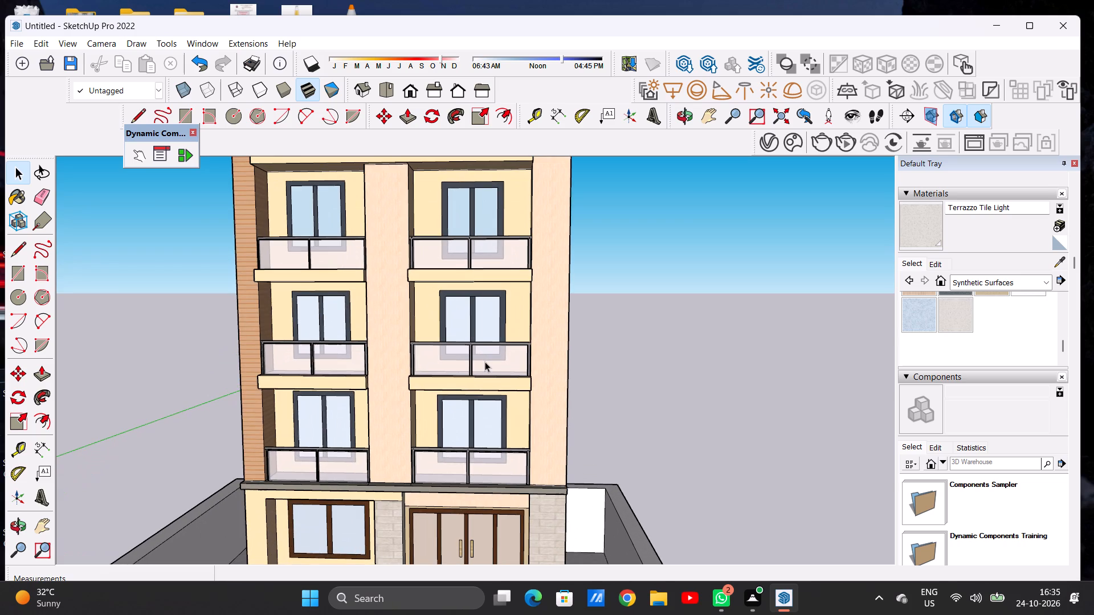
scroll(487, 351, "down", 9)
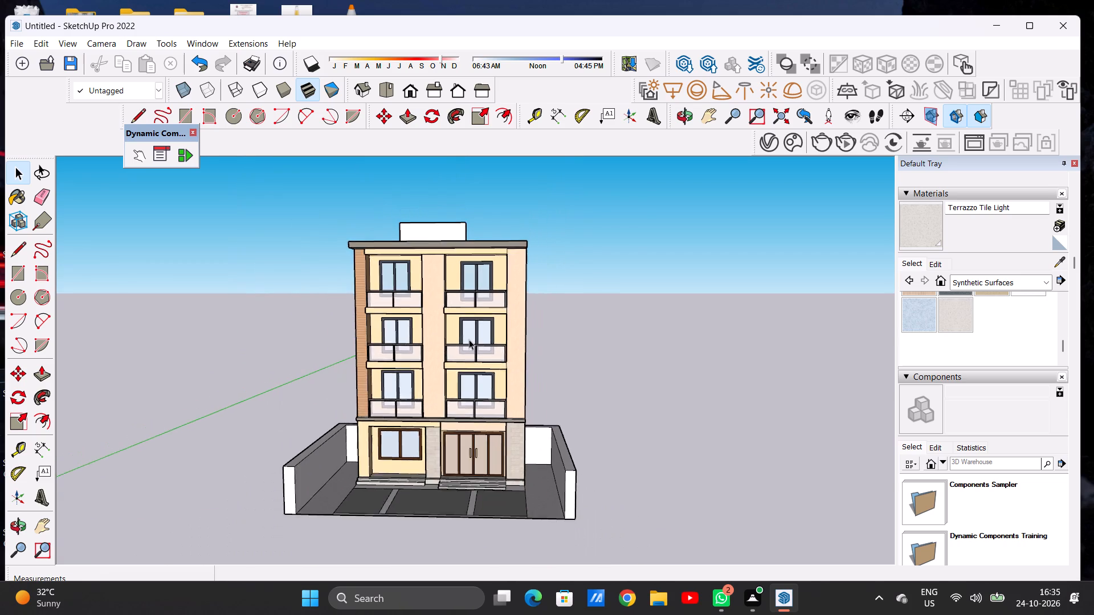
Examine the building's front facade and its plain side wall from several distances and angles.
scroll(469, 339, "down", 2)
scroll(469, 339, "up", 2)
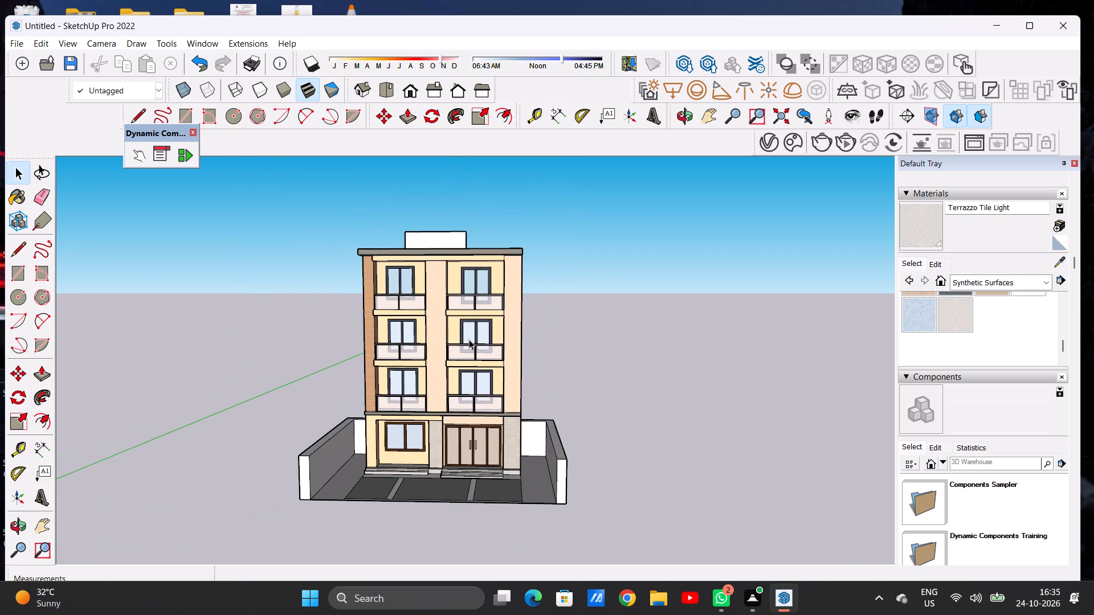
scroll(469, 339, "up", 3)
middle_click_drag(501, 362, 233, 362)
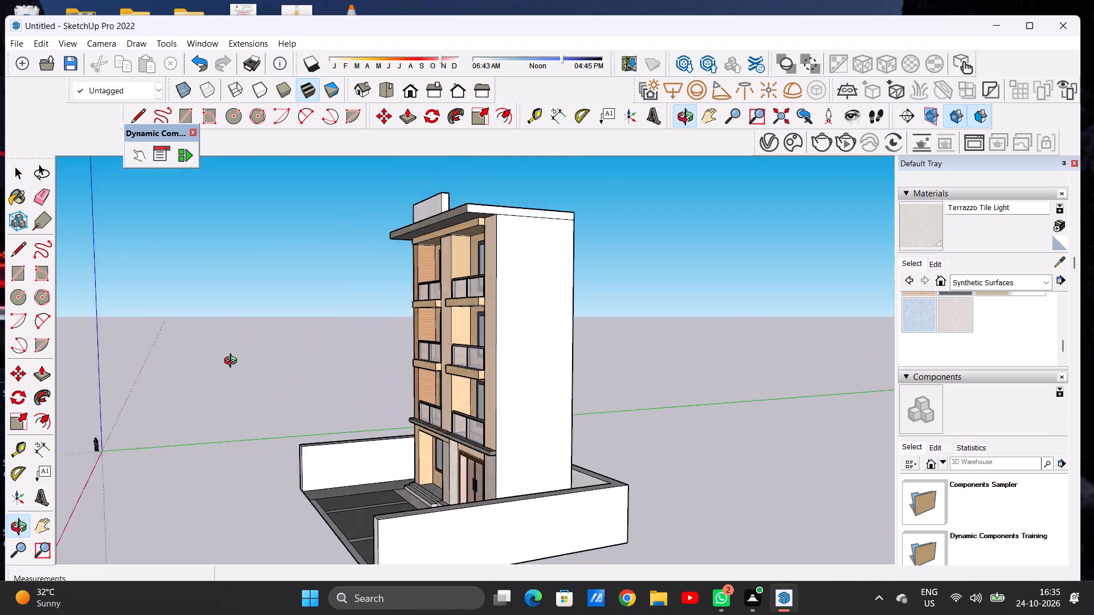
middle_click_drag(233, 362, 472, 401)
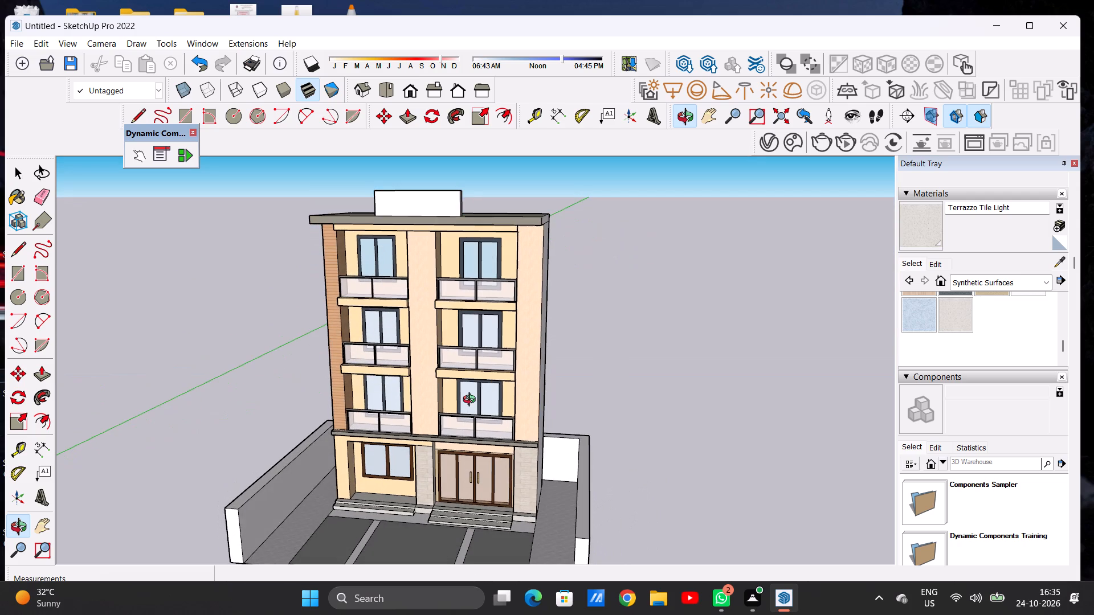
middle_click_drag(472, 401, 500, 398)
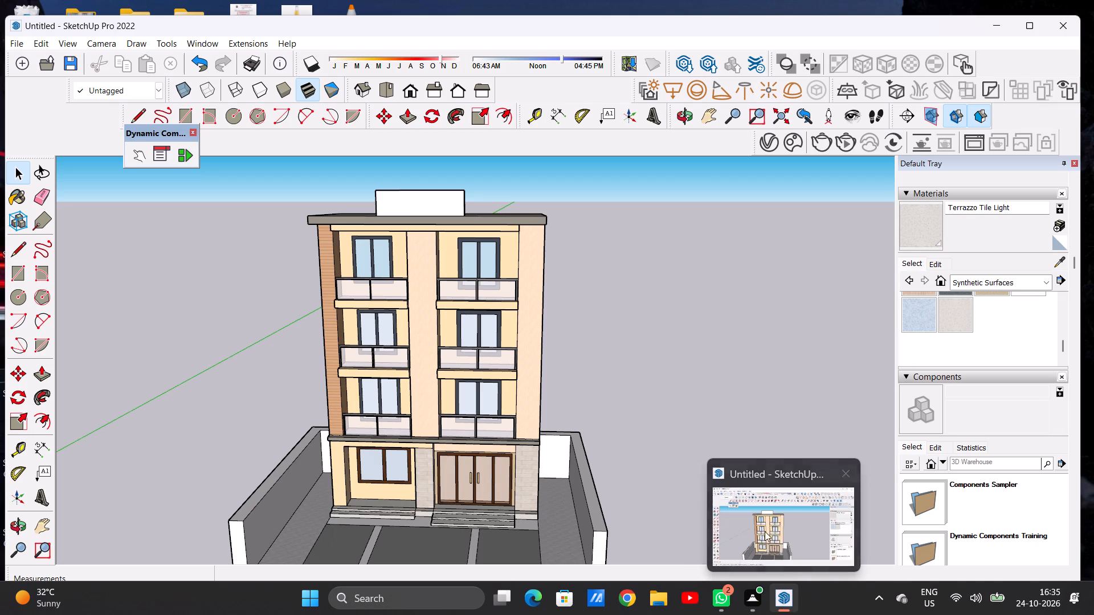
left_click(762, 527)
scroll(472, 321, "down", 7)
Paint the roof slab's edge above the plain side wall on the entrance side with Formica Graystone.
middle_click_drag(561, 357, 482, 305)
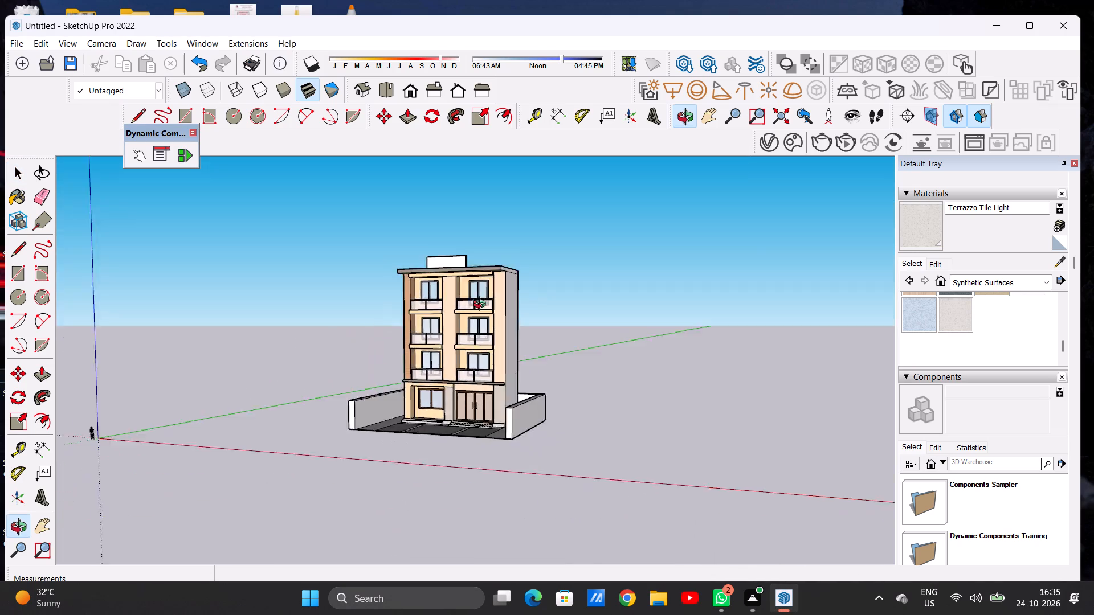
middle_click_drag(482, 305, 354, 316)
scroll(489, 277, "up", 6)
middle_click_drag(510, 297, 493, 329)
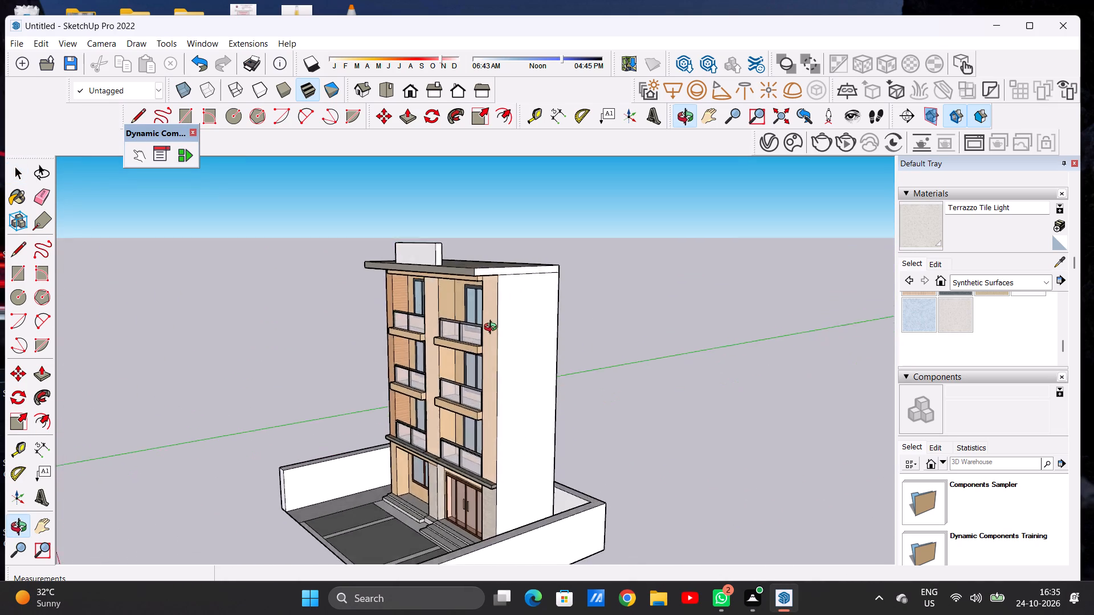
middle_click_drag(493, 329, 493, 373)
scroll(488, 311, "up", 6)
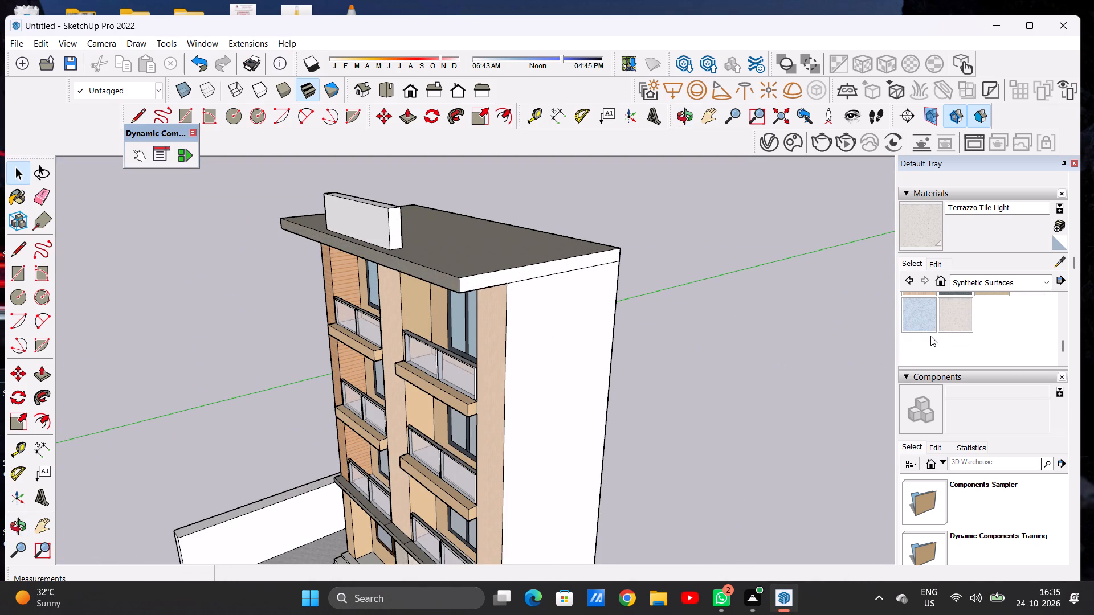
scroll(930, 336, "up", 1)
left_click(995, 310)
scroll(475, 300, "up", 3)
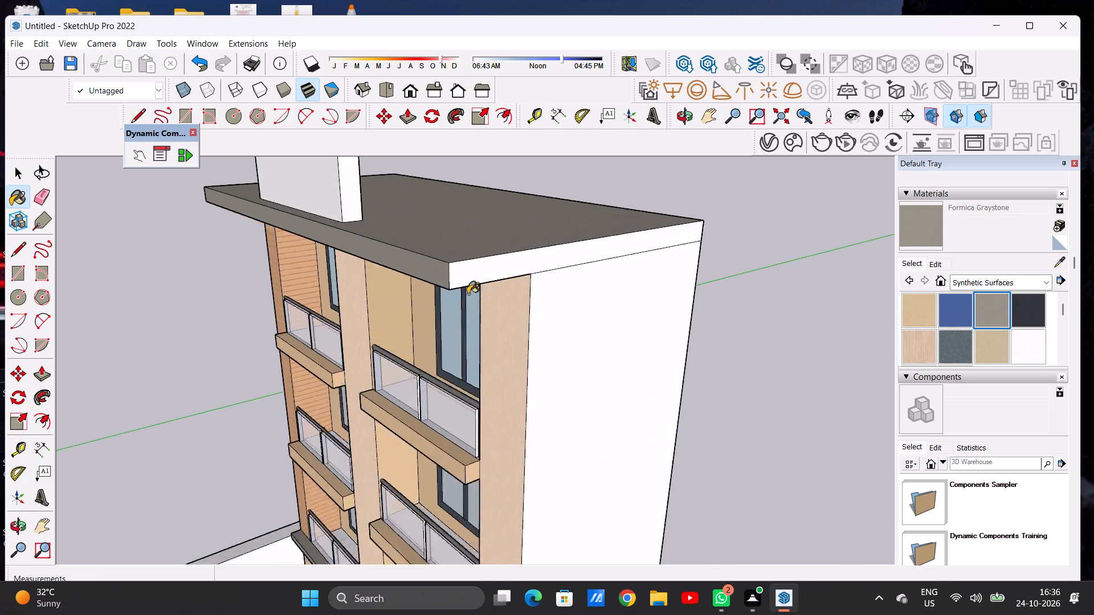
scroll(468, 294, "up", 9)
left_click(451, 268)
Apply Formica Graystone to the roof slab's rear edge, and leave the Paint tool.
scroll(428, 292, "down", 17)
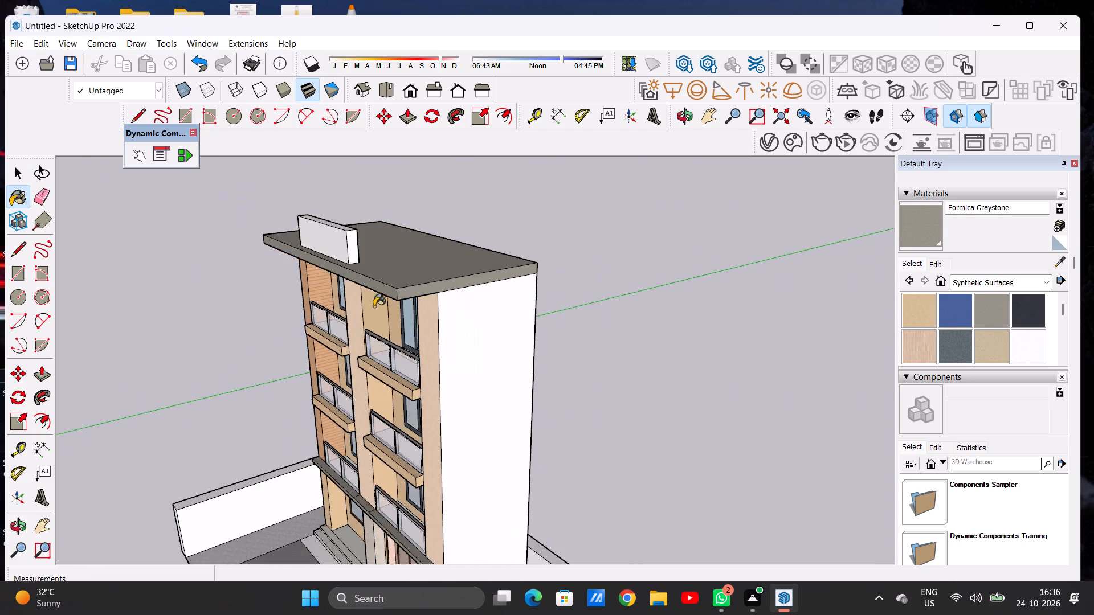
scroll(374, 306, "down", 6)
middle_click_drag(258, 265, 466, 260)
middle_click_drag(243, 300, 360, 301)
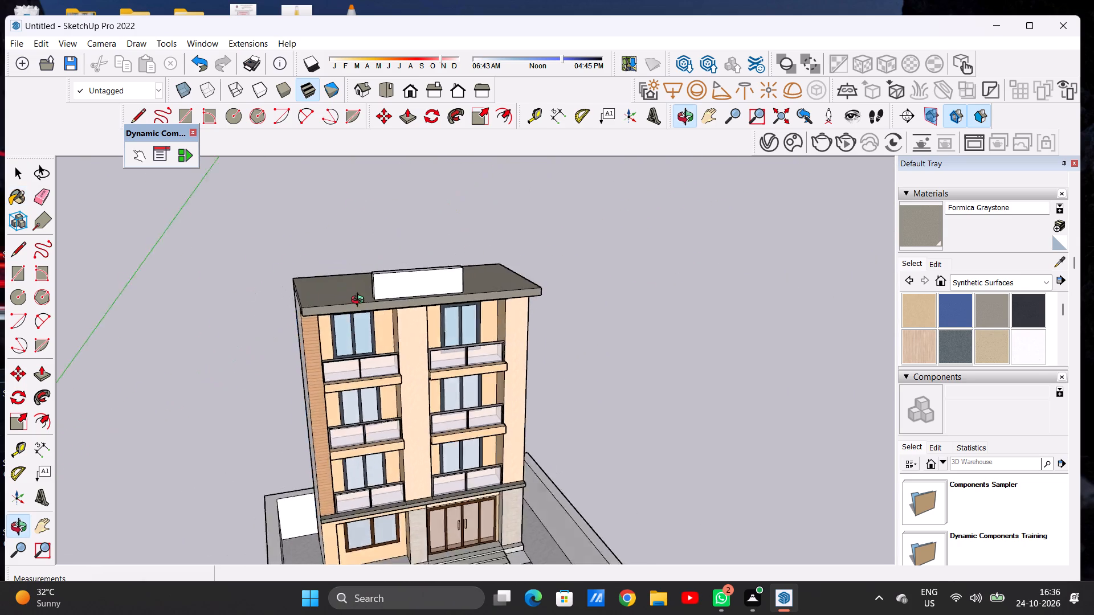
middle_click_drag(360, 301, 538, 300)
middle_click_drag(415, 333, 683, 310)
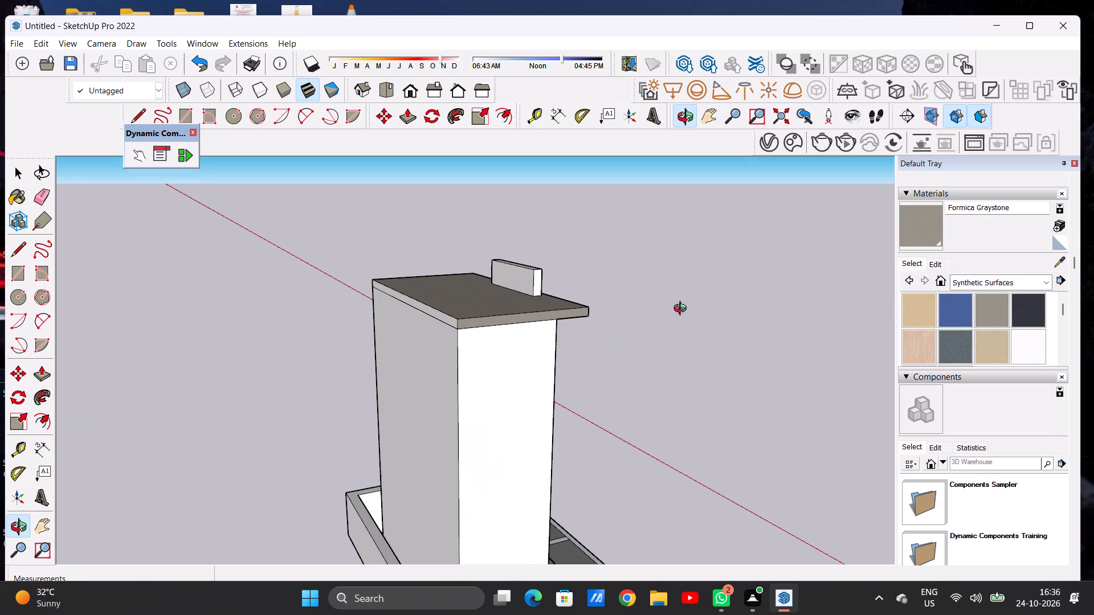
middle_click(681, 311)
middle_click_drag(683, 310, 673, 313)
scroll(471, 329, "up", 11)
left_click(446, 326)
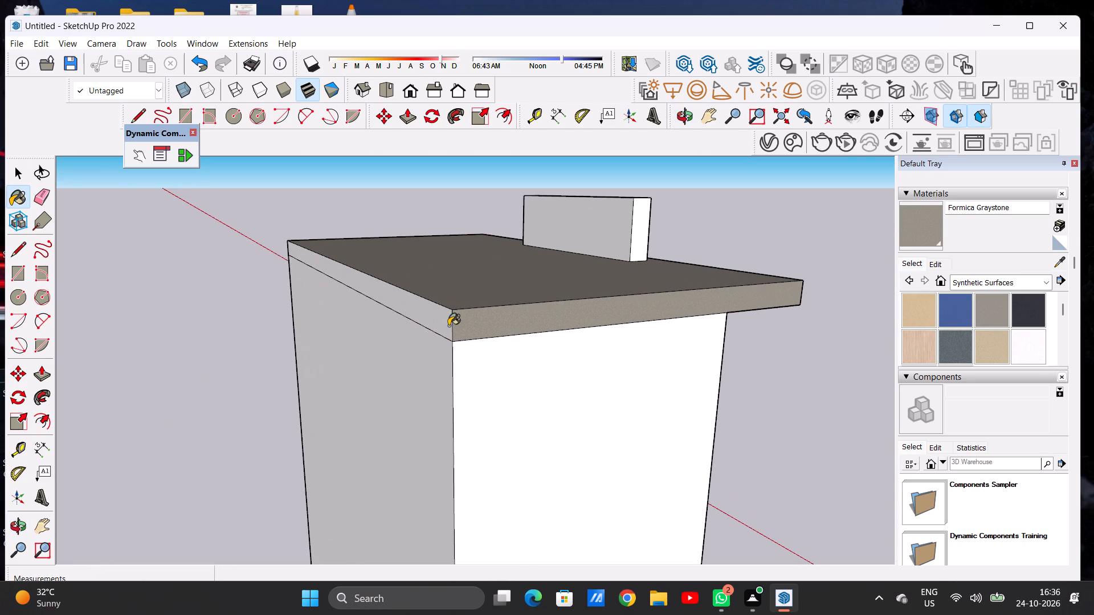
scroll(354, 290, "down", 15)
middle_click_drag(510, 325, 112, 272)
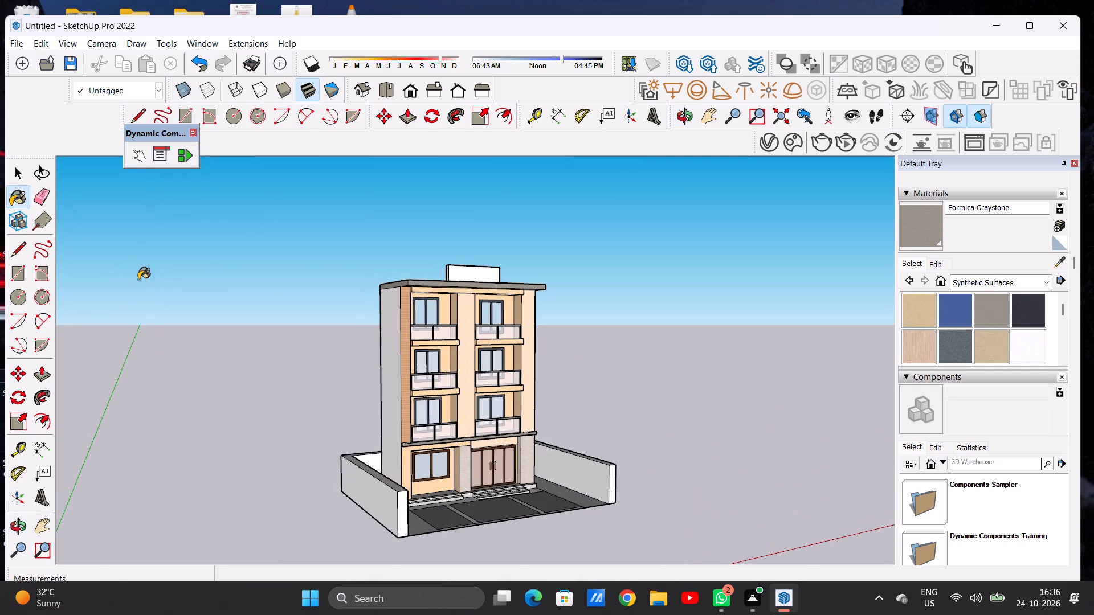
middle_click_drag(434, 296, 325, 301)
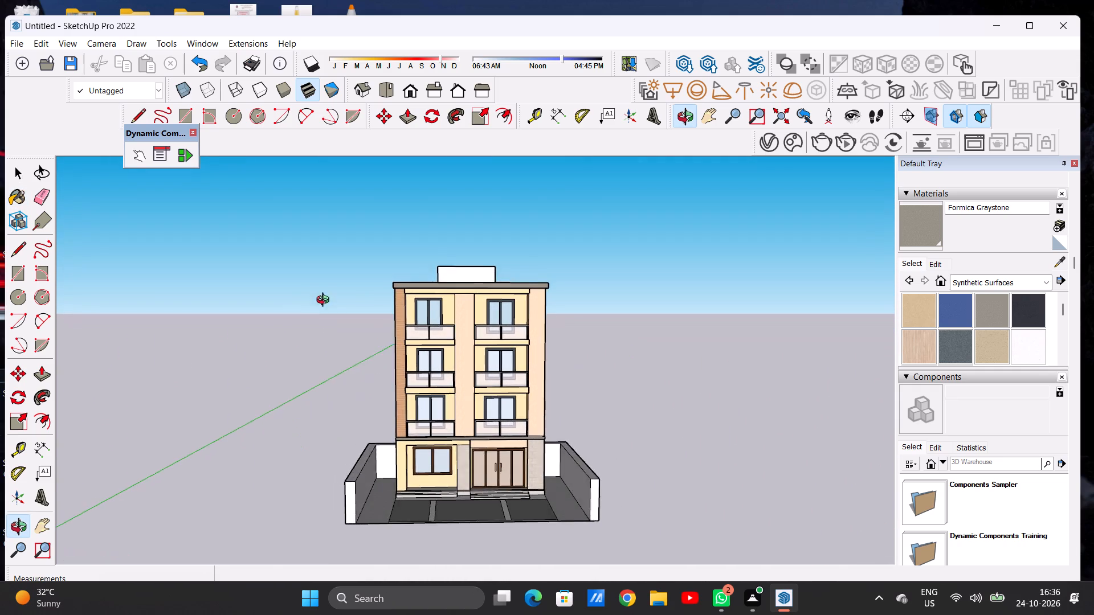
middle_click_drag(325, 301, 292, 304)
scroll(500, 290, "up", 6)
key("space")
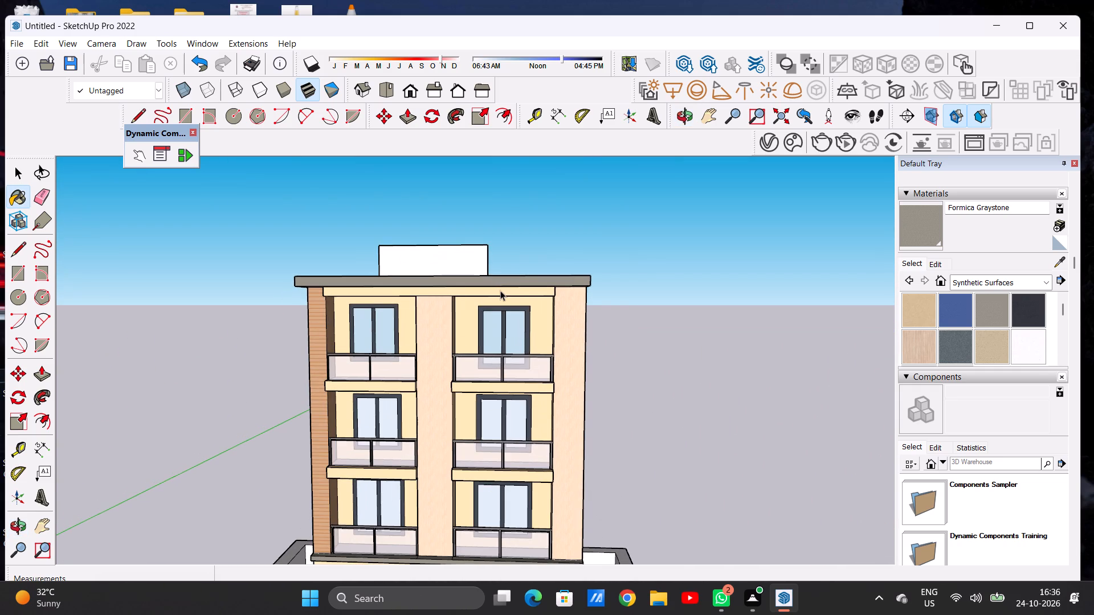
Examine the whole building from the front, checking the roof, balconies, entrance and walled forecourt.
scroll(430, 332, "down", 6)
middle_click_drag(440, 341, 454, 416)
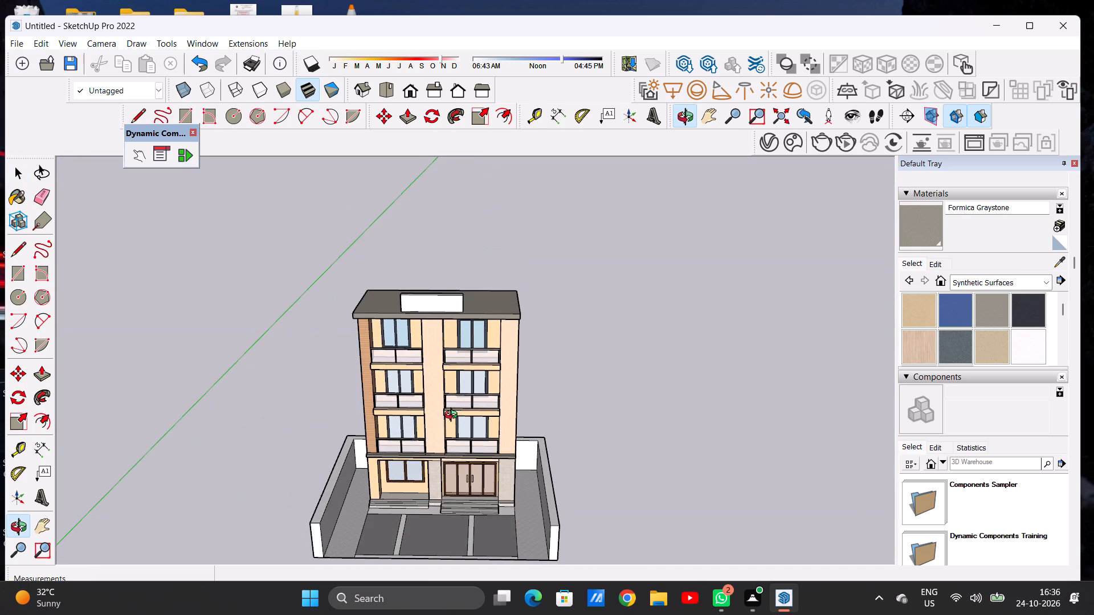
middle_click_drag(454, 416, 452, 415)
scroll(452, 334, "down", 4)
scroll(473, 471, "up", 6)
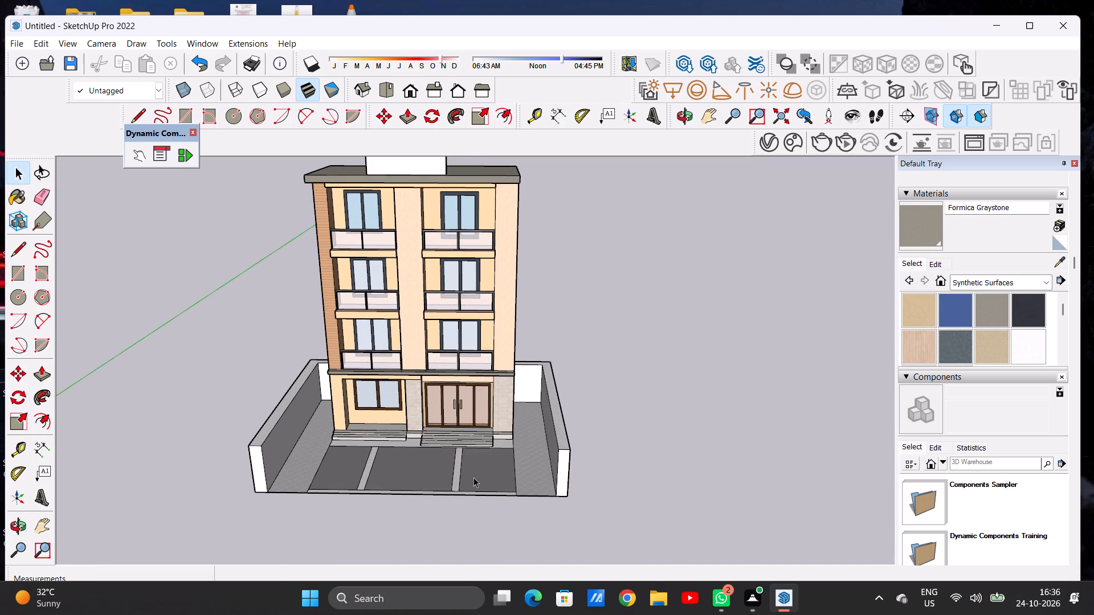
scroll(446, 472, "down", 6)
scroll(460, 295, "up", 6)
middle_click(458, 350)
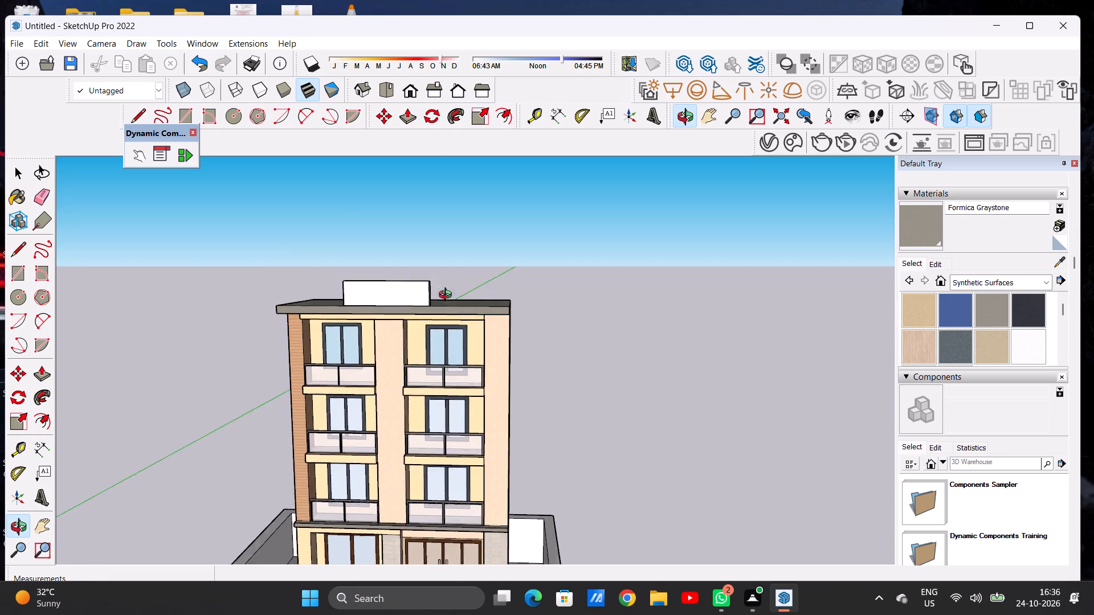
scroll(439, 322, "down", 11)
scroll(451, 421, "up", 4)
middle_click_drag(438, 395, 443, 368)
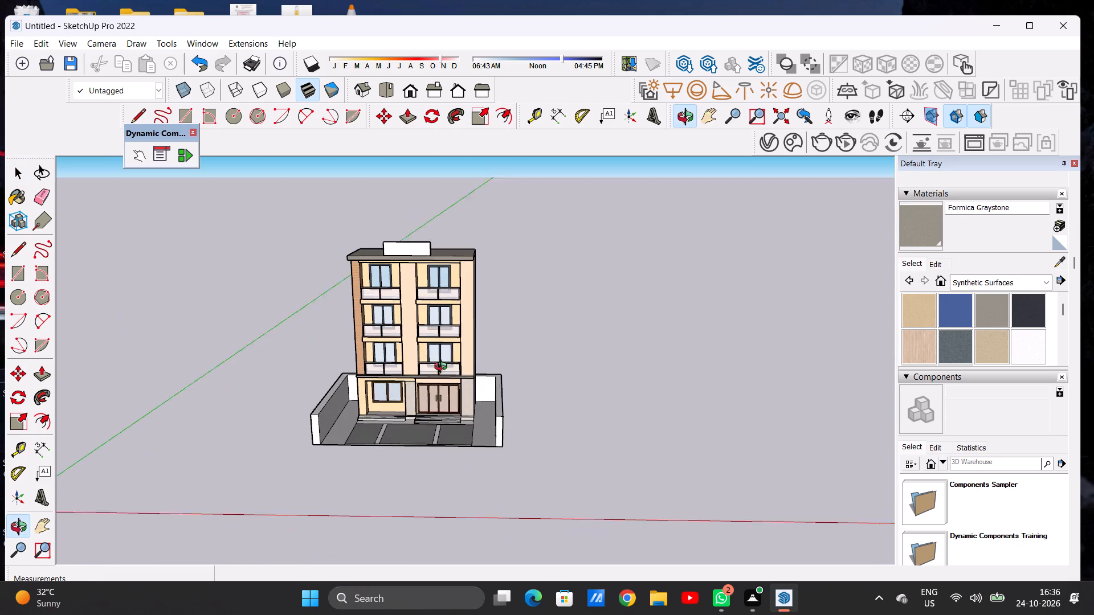
middle_click_drag(443, 368, 443, 366)
scroll(440, 290, "up", 5)
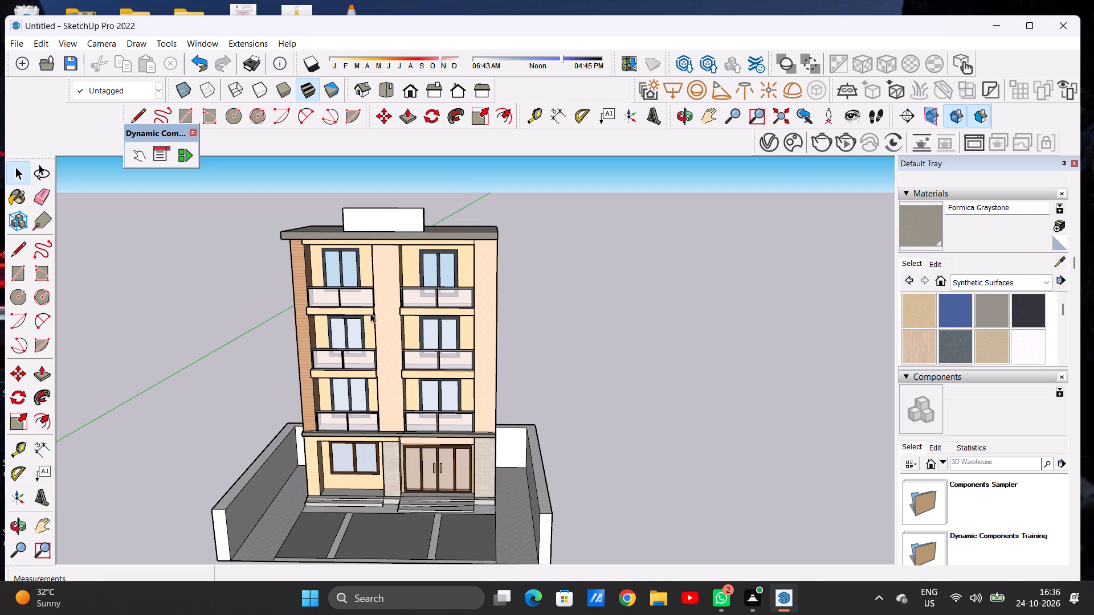
scroll(367, 261, "up", 4)
middle_click_drag(377, 281, 375, 289)
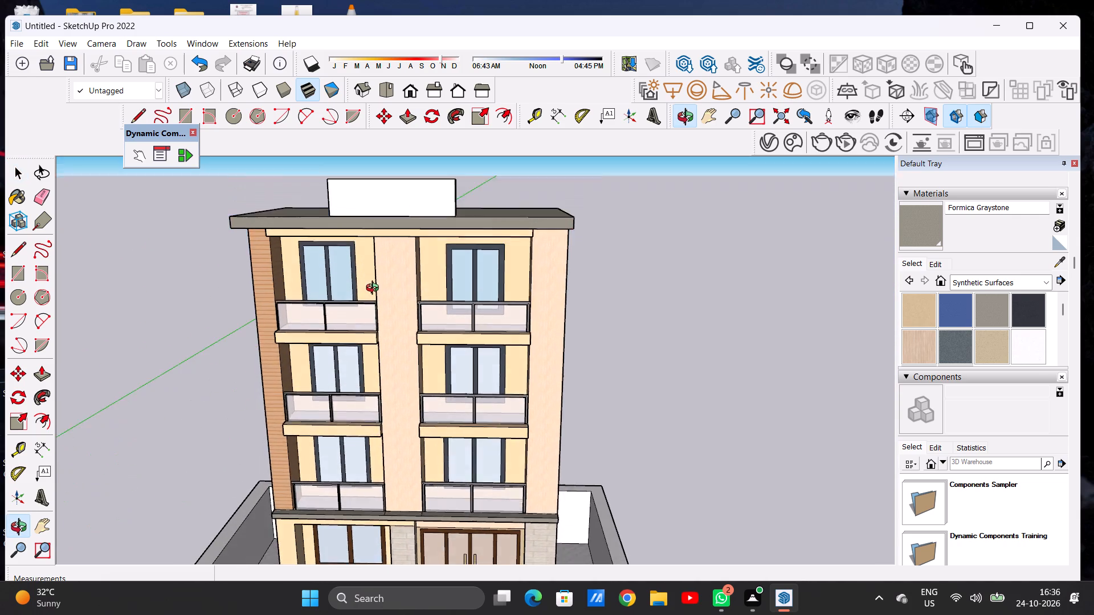
middle_click_drag(375, 289, 375, 295)
scroll(428, 263, "down", 9)
scroll(429, 347, "up", 4)
middle_click_drag(409, 334, 408, 311)
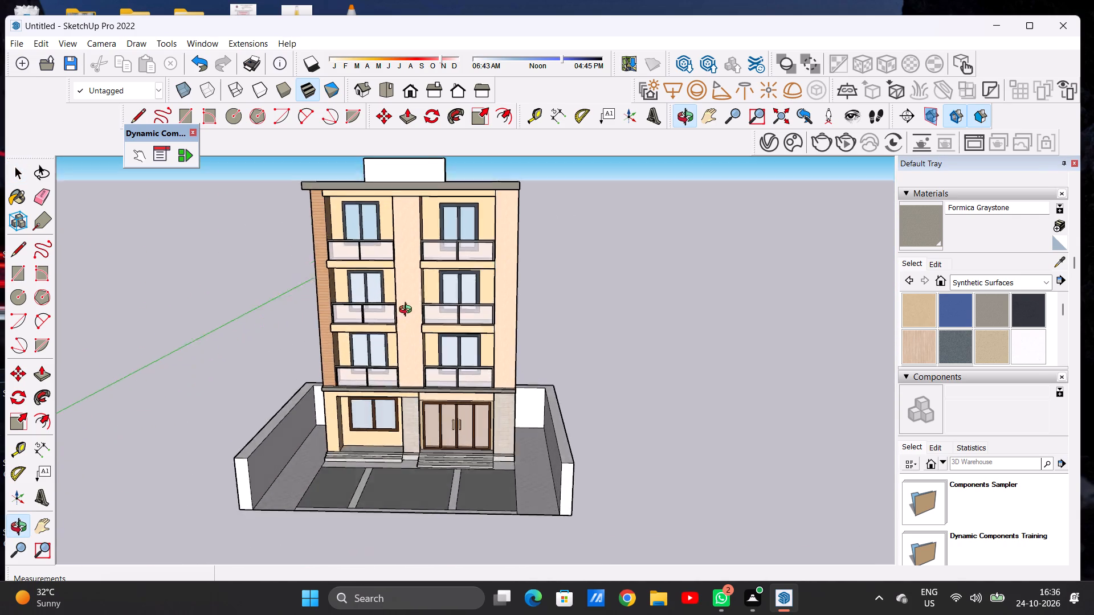
middle_click_drag(408, 311, 405, 349)
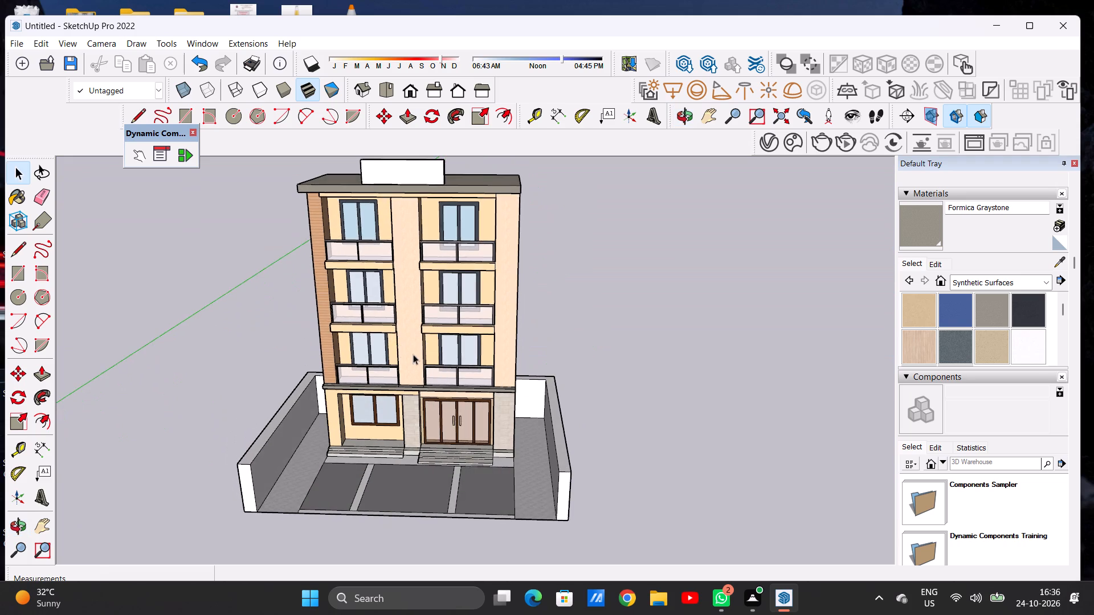
scroll(464, 350, "down", 4)
scroll(441, 318, "up", 3)
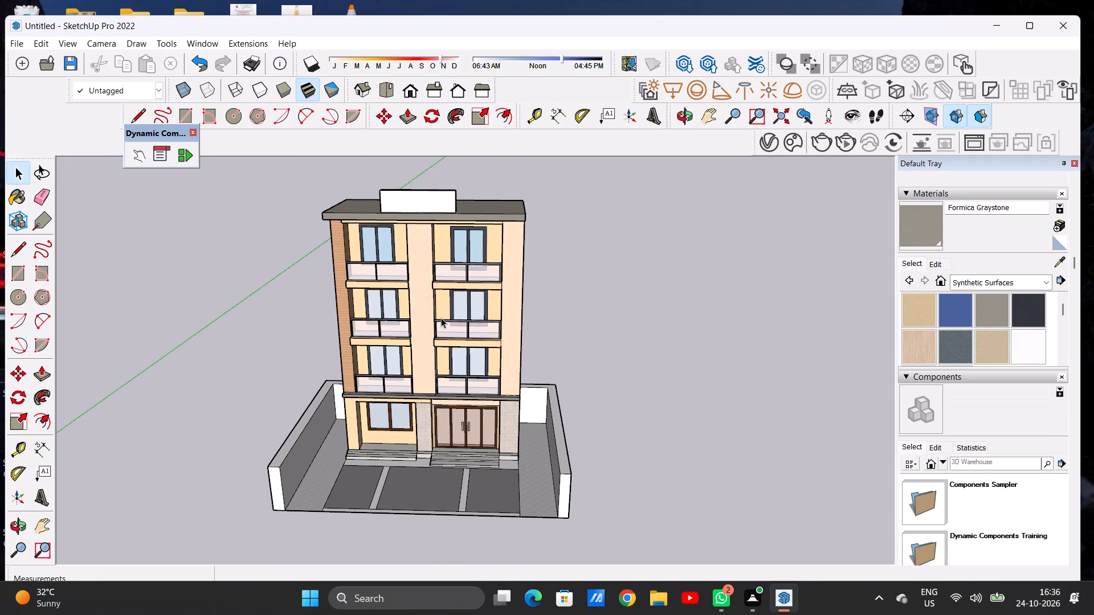
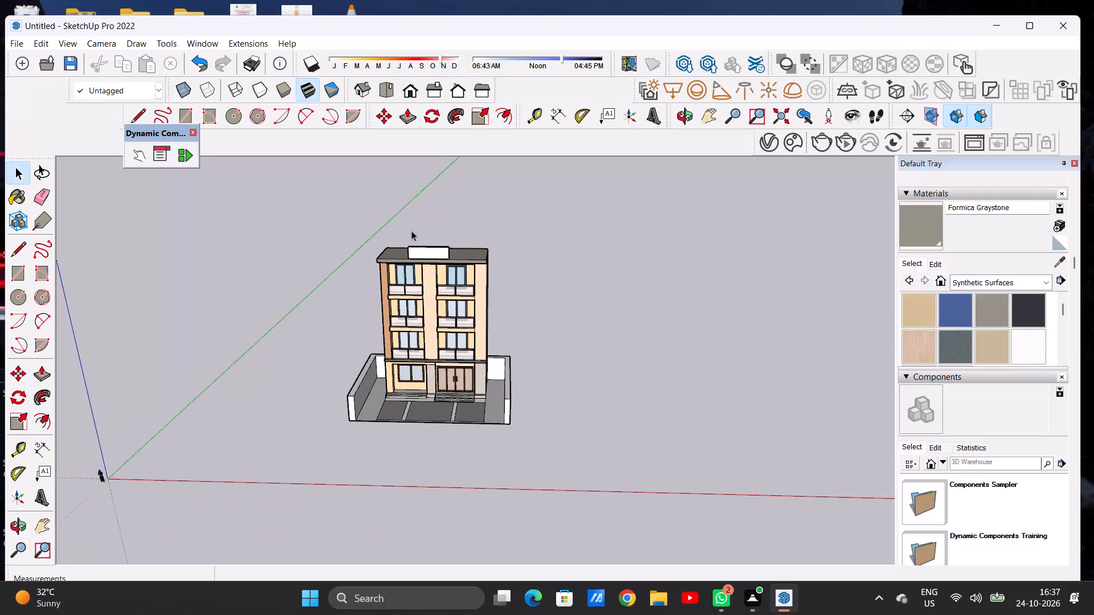
Examine the building's front facade, entrance and walled forecourt from several distances and viewing heights.
scroll(421, 229, "up", 1)
scroll(428, 237, "down", 1)
scroll(430, 241, "up", 5)
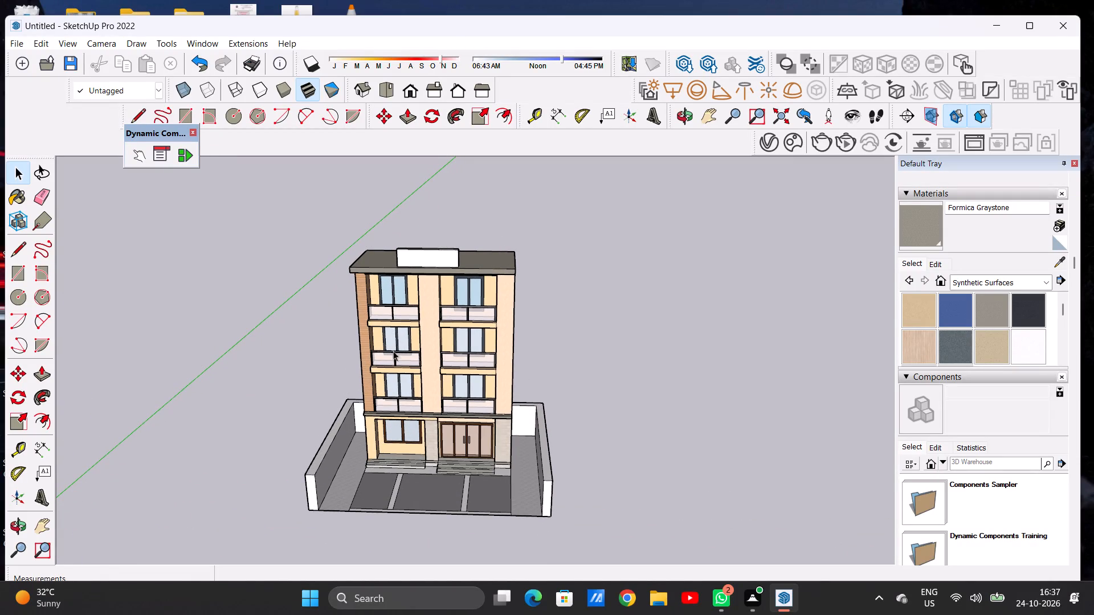
scroll(457, 274, "down", 6)
scroll(459, 342, "up", 7)
middle_click_drag(424, 350, 424, 339)
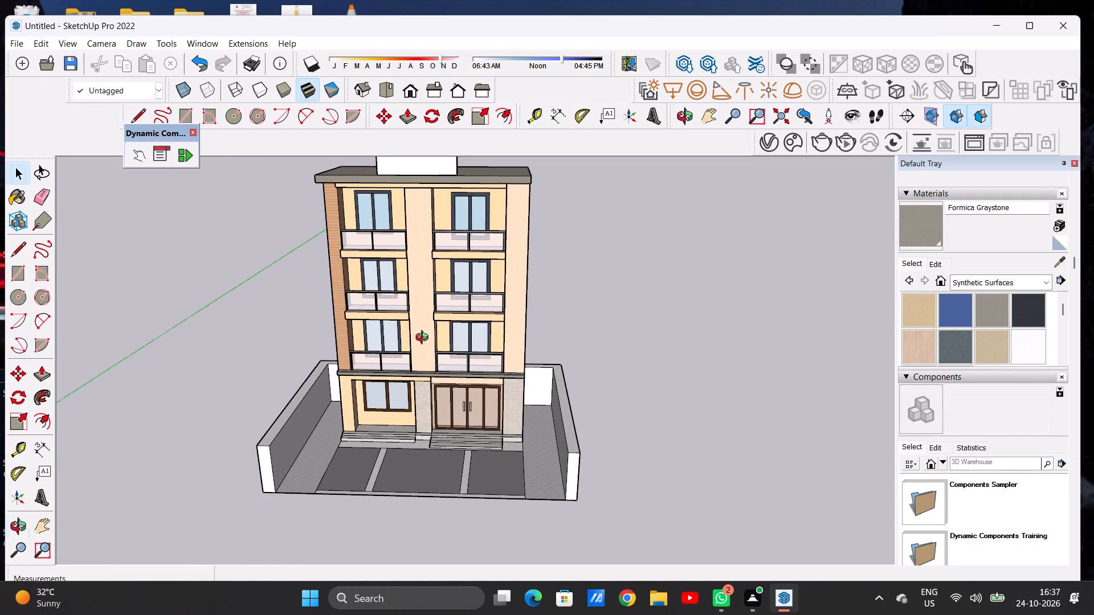
middle_click_drag(424, 339, 435, 322)
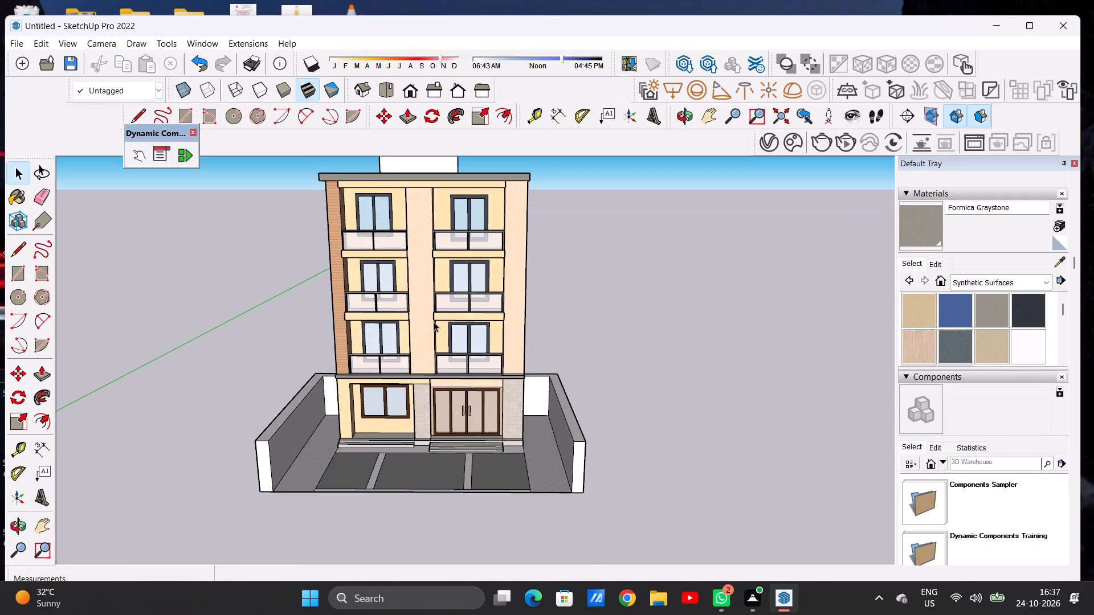
scroll(404, 329, "down", 3)
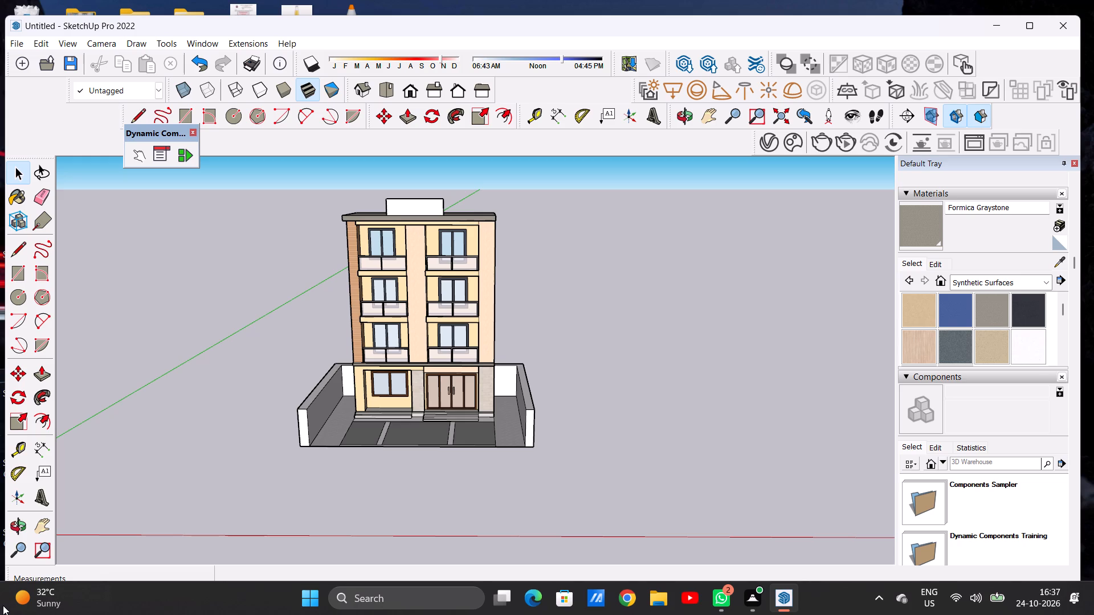
right_click(1, 607)
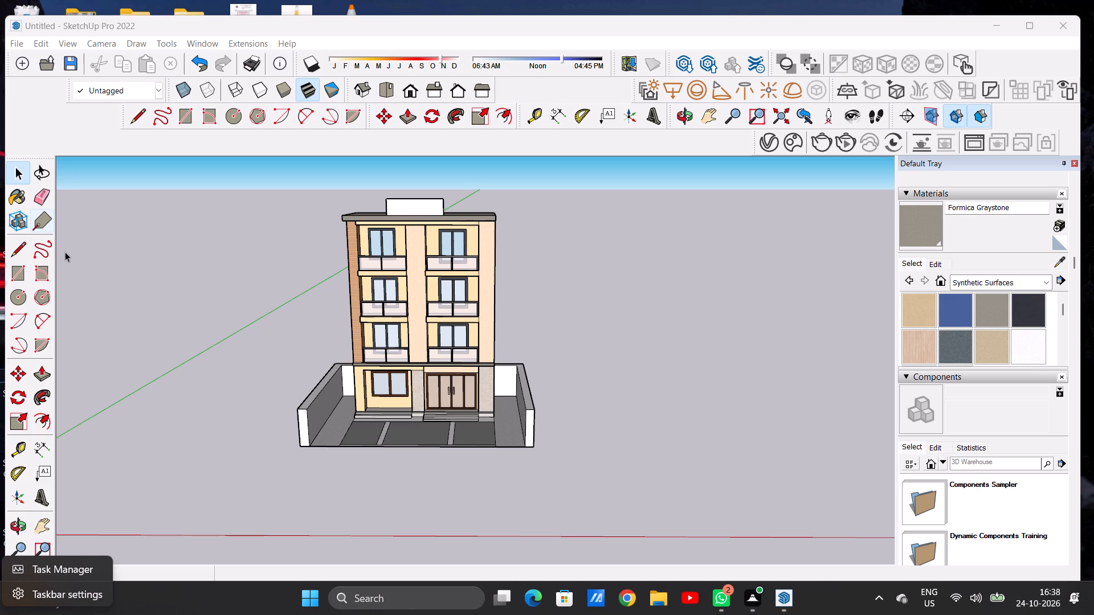
scroll(431, 376, "down", 2)
scroll(431, 376, "up", 1)
scroll(431, 376, "down", 2)
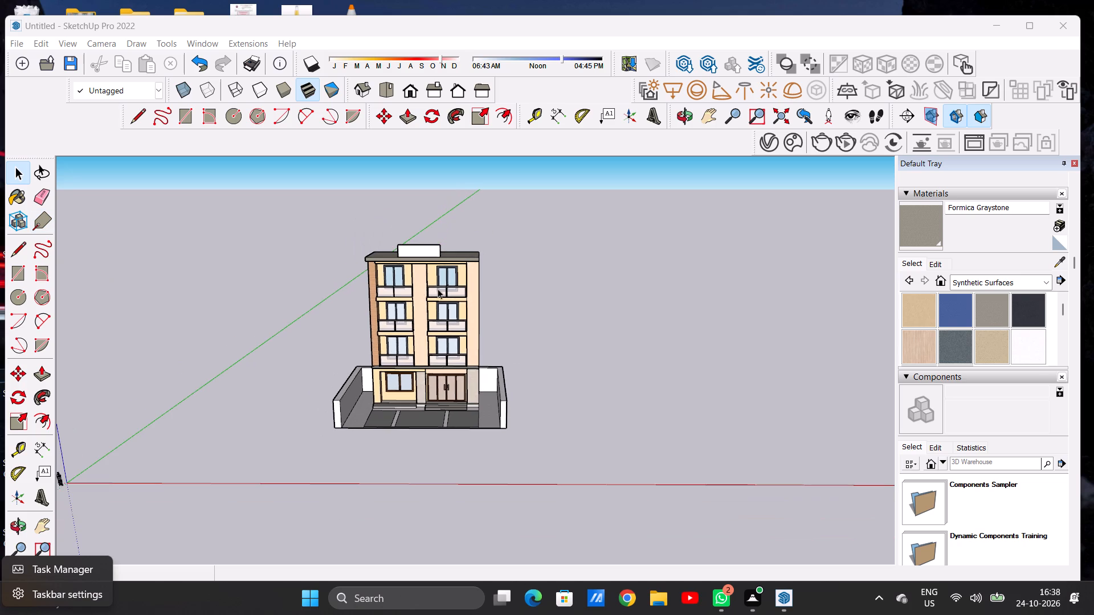
scroll(433, 287, "up", 7)
scroll(438, 286, "down", 5)
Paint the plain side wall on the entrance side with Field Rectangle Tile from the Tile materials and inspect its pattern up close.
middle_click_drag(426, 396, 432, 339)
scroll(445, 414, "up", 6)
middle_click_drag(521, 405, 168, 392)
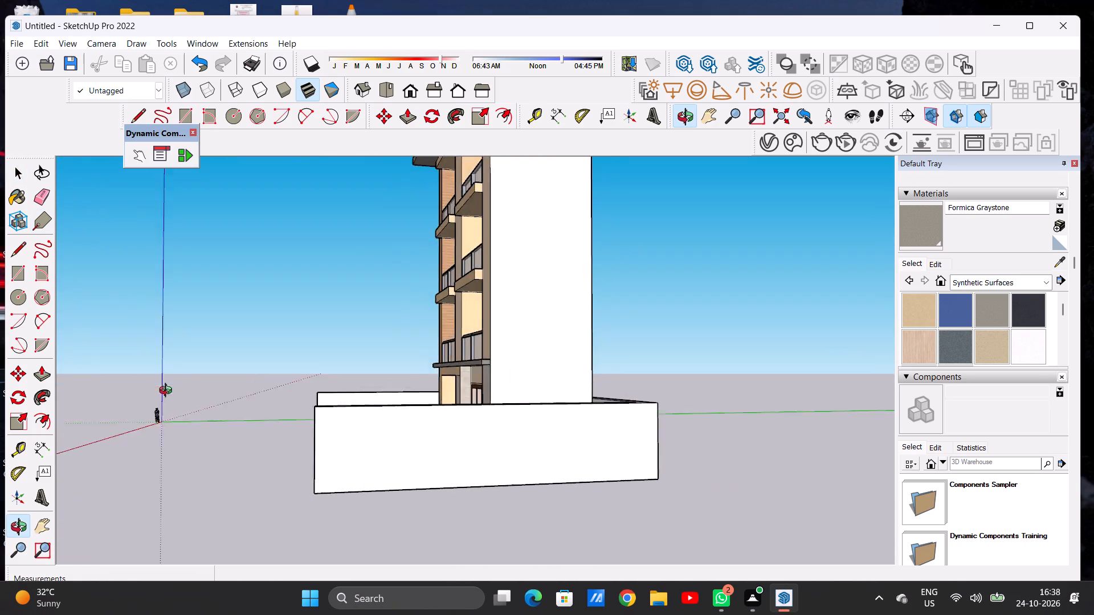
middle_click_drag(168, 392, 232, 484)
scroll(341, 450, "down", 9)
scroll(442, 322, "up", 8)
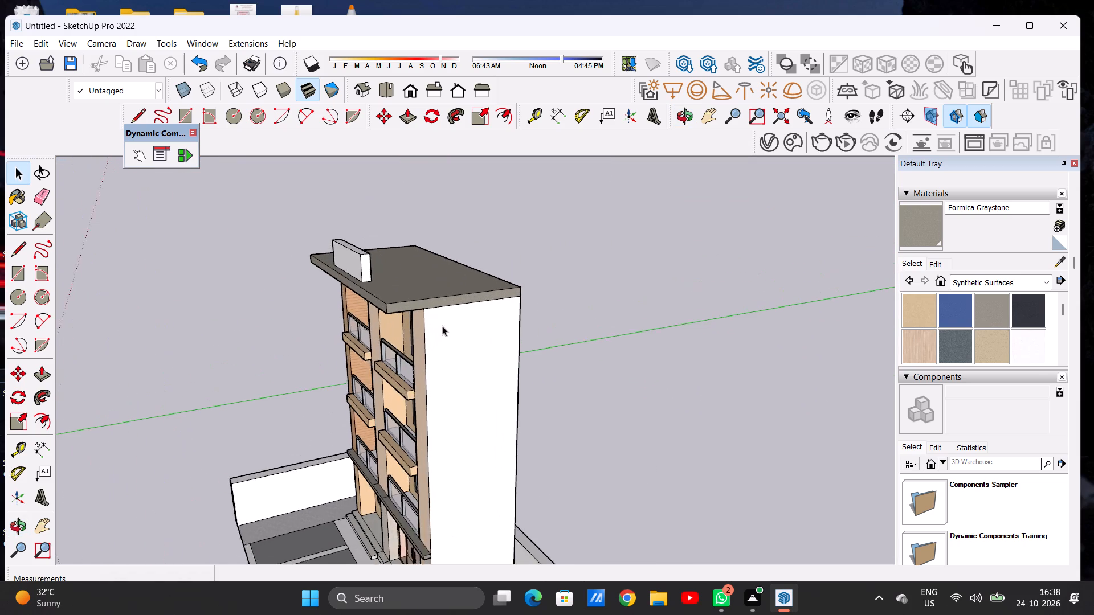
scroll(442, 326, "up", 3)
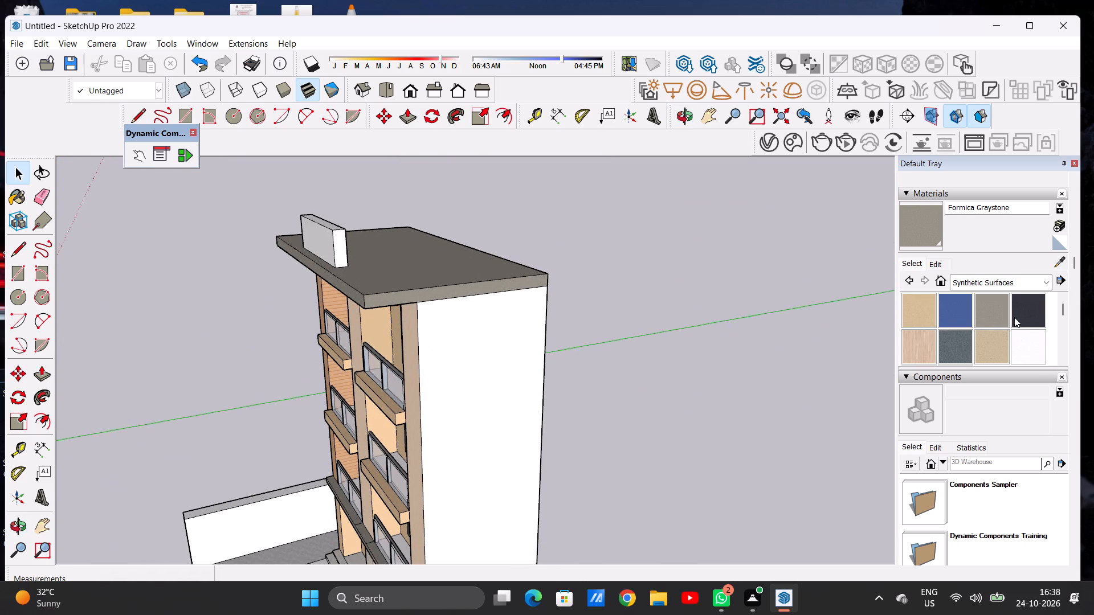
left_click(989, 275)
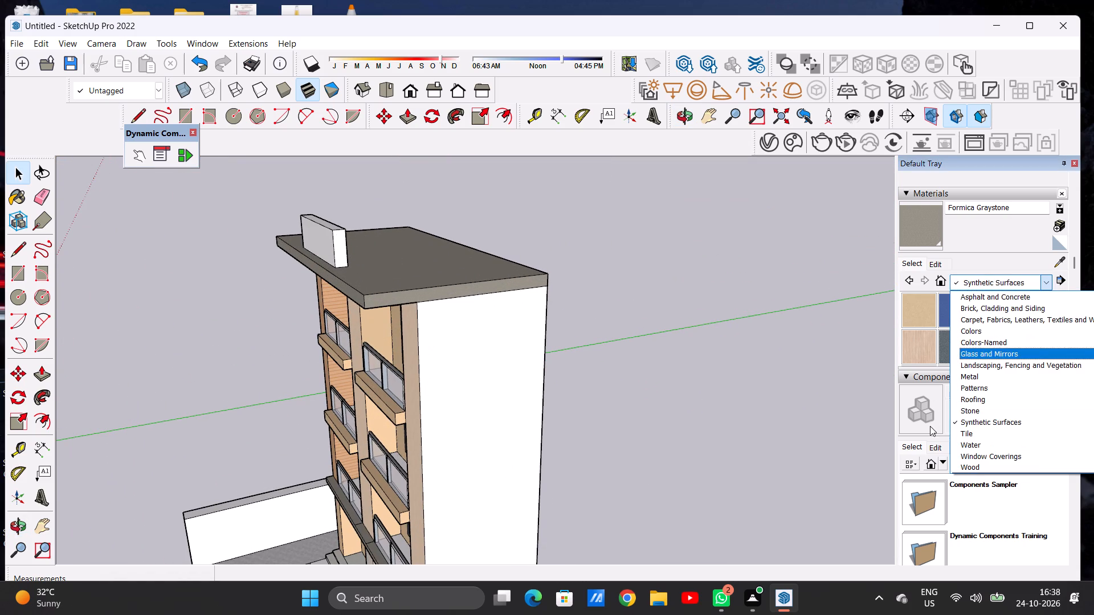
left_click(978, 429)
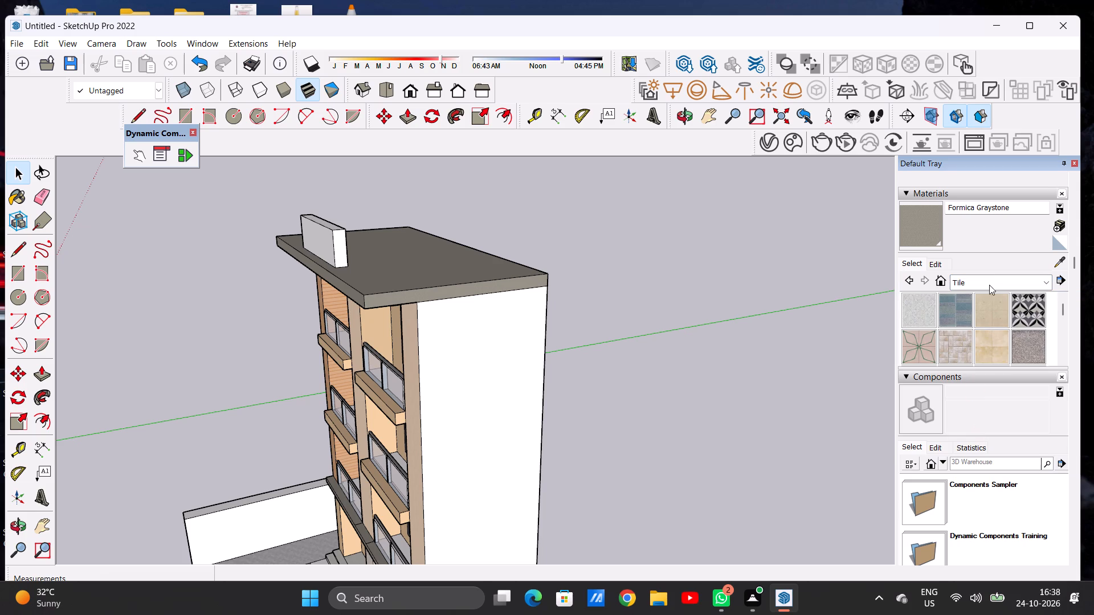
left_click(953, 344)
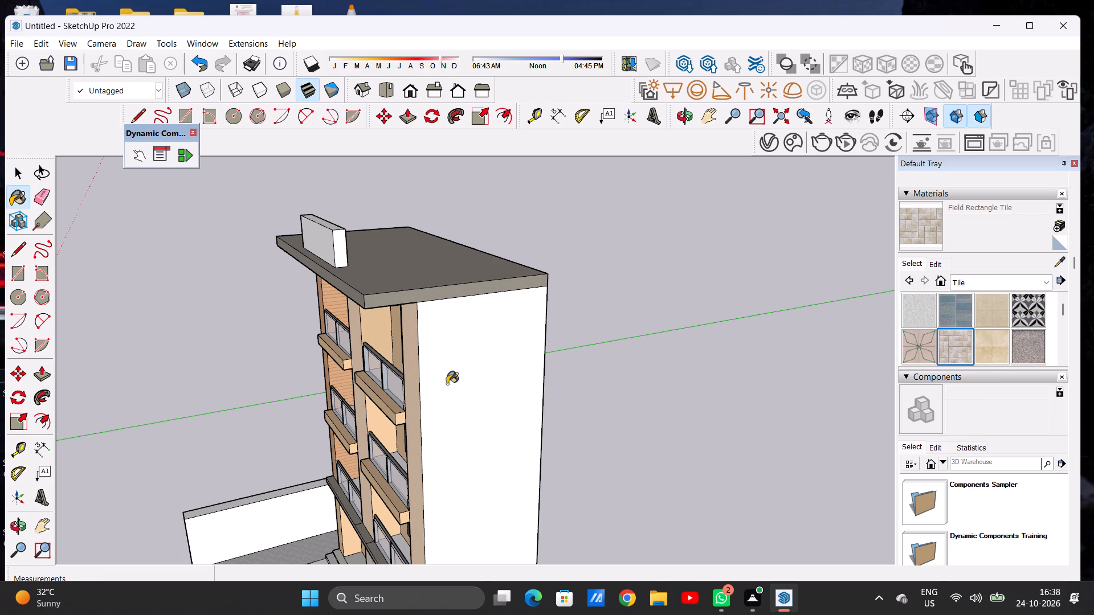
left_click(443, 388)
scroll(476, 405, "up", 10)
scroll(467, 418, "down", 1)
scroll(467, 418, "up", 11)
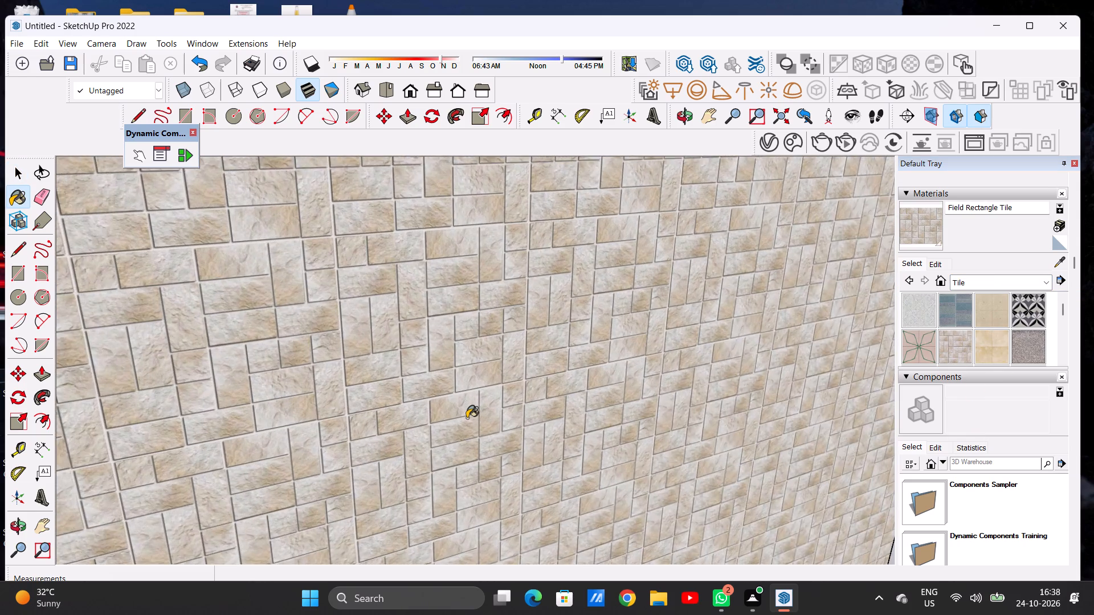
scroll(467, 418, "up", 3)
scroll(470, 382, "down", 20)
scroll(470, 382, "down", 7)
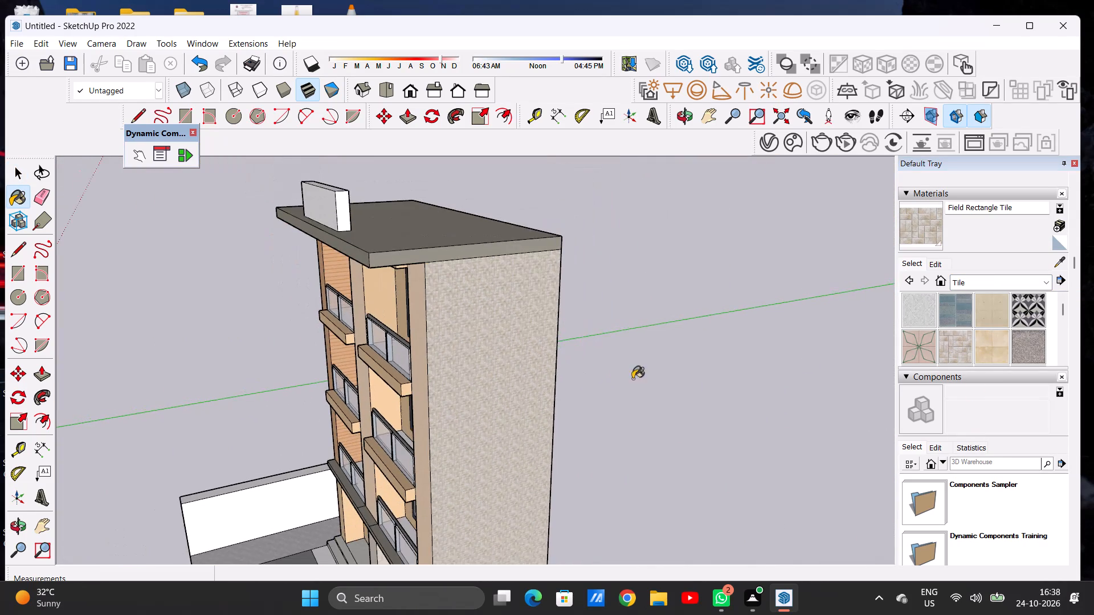
Paint the plain side wall on the entrance side with Concrete Tile from the Tile materials.
left_click(987, 283)
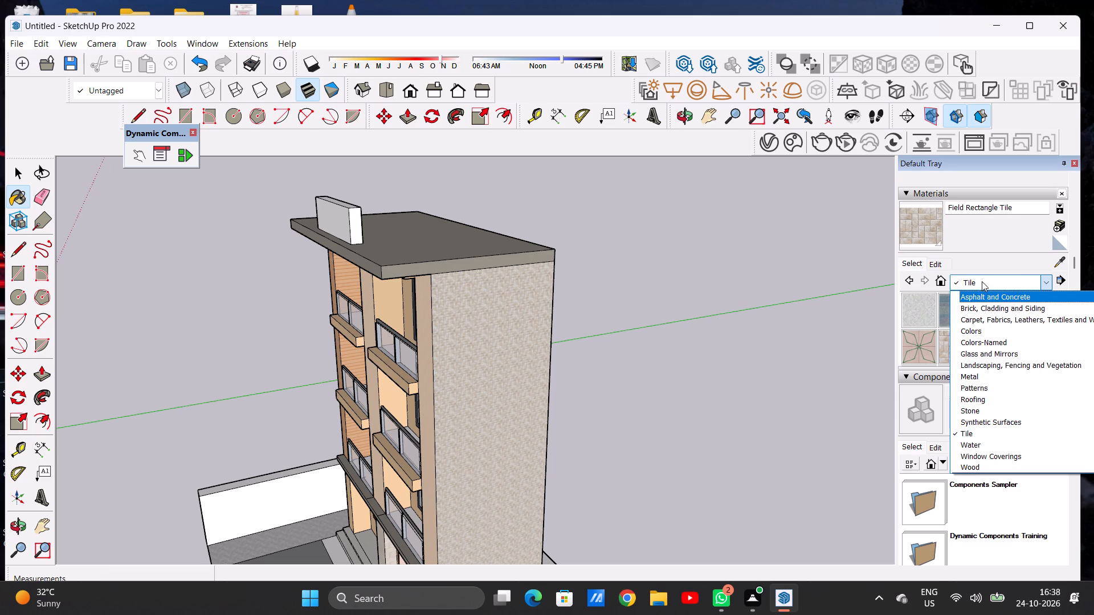
left_click(933, 343)
left_click(999, 315)
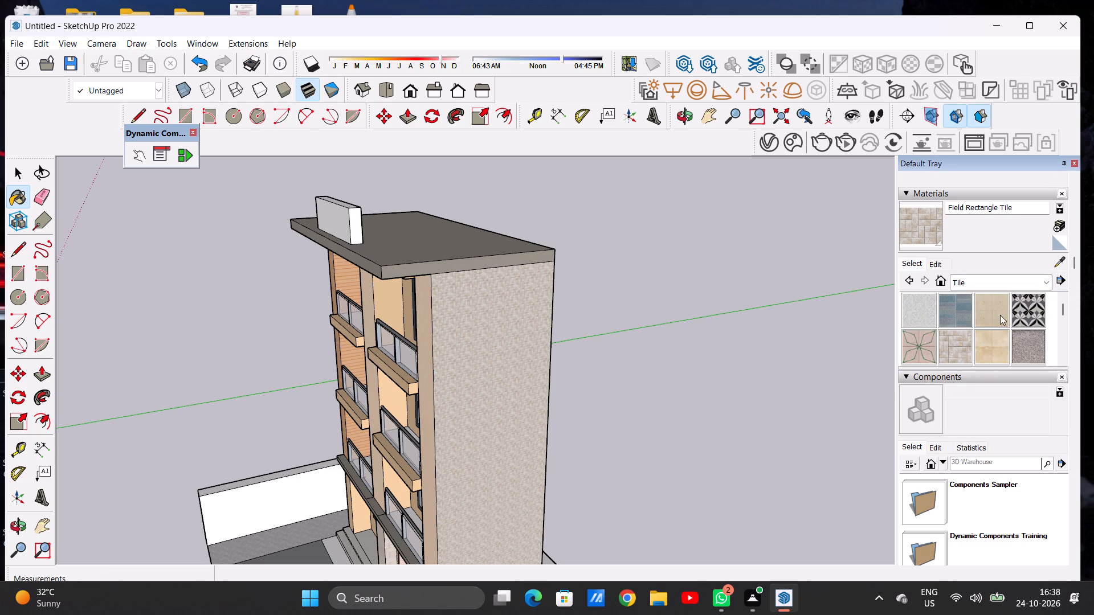
left_click(487, 351)
scroll(481, 363, "up", 8)
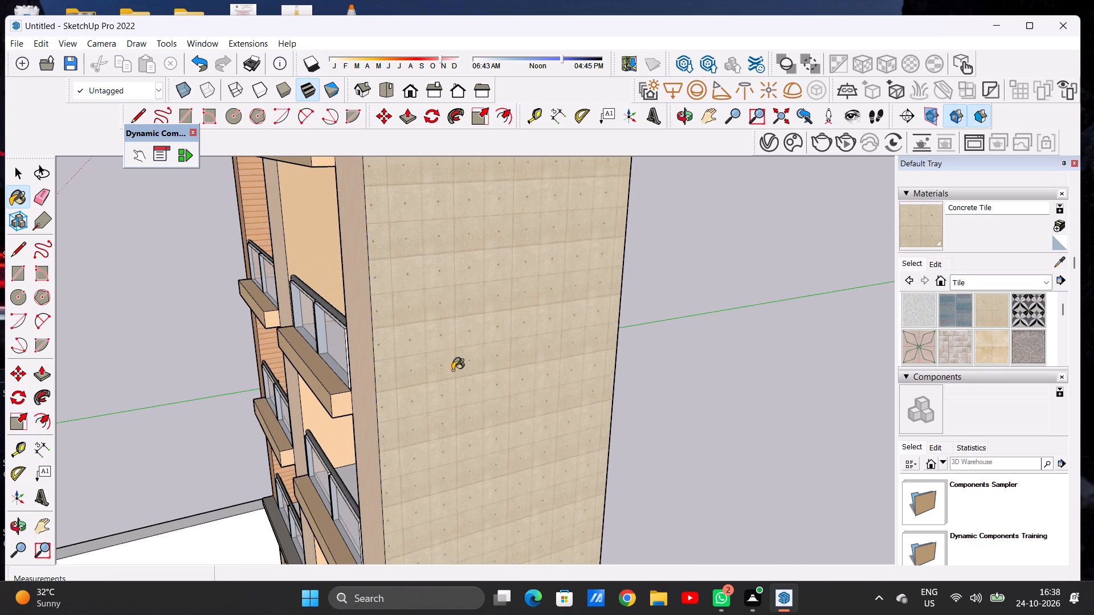
scroll(327, 293, "down", 13)
Apply Concrete Tile to the building's rear wall and to the remaining white side wall.
middle_click_drag(472, 333, 165, 364)
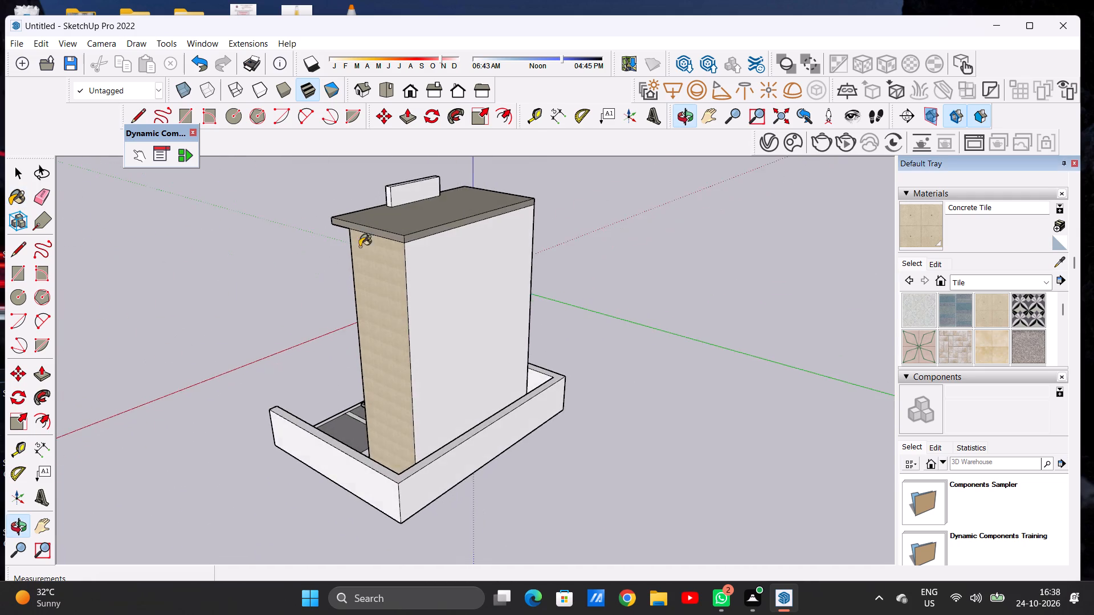
scroll(422, 191, "up", 15)
left_click(429, 283)
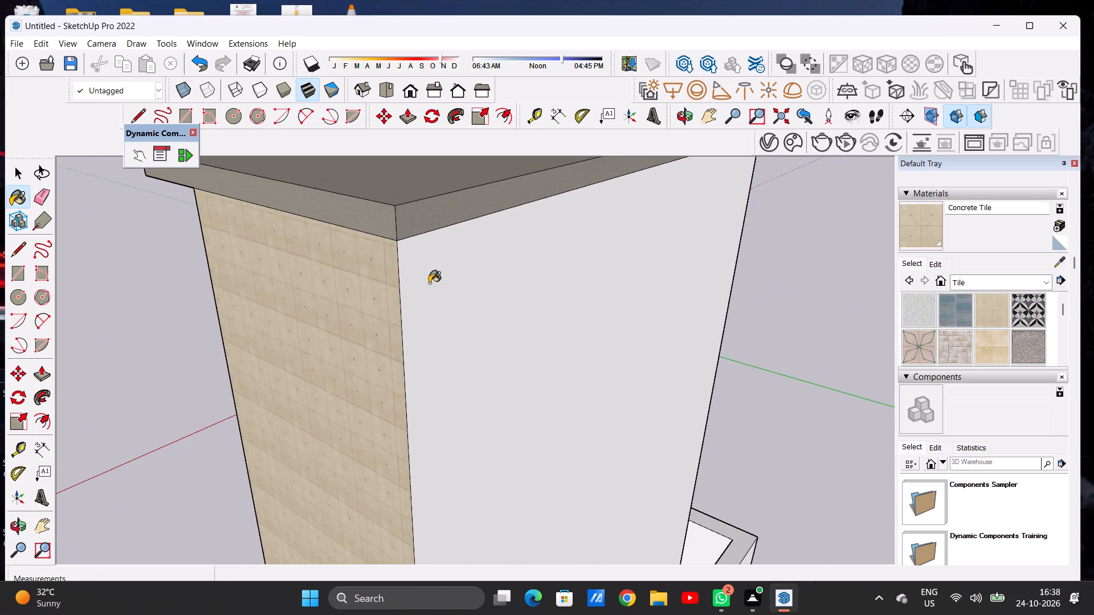
scroll(418, 307, "down", 17)
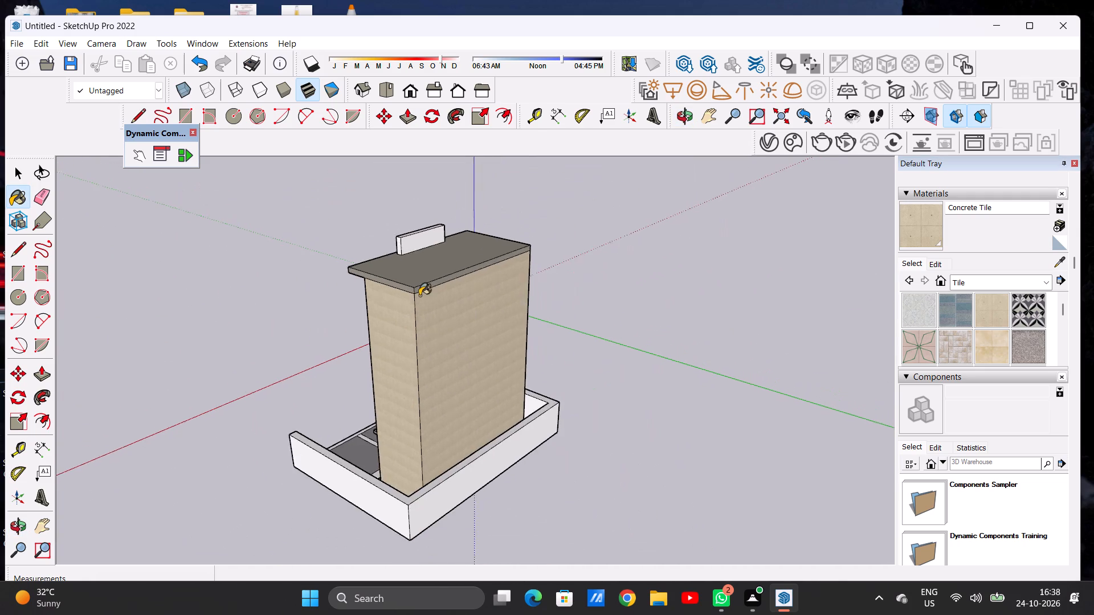
scroll(419, 296, "down", 2)
middle_click_drag(476, 306, 30, 237)
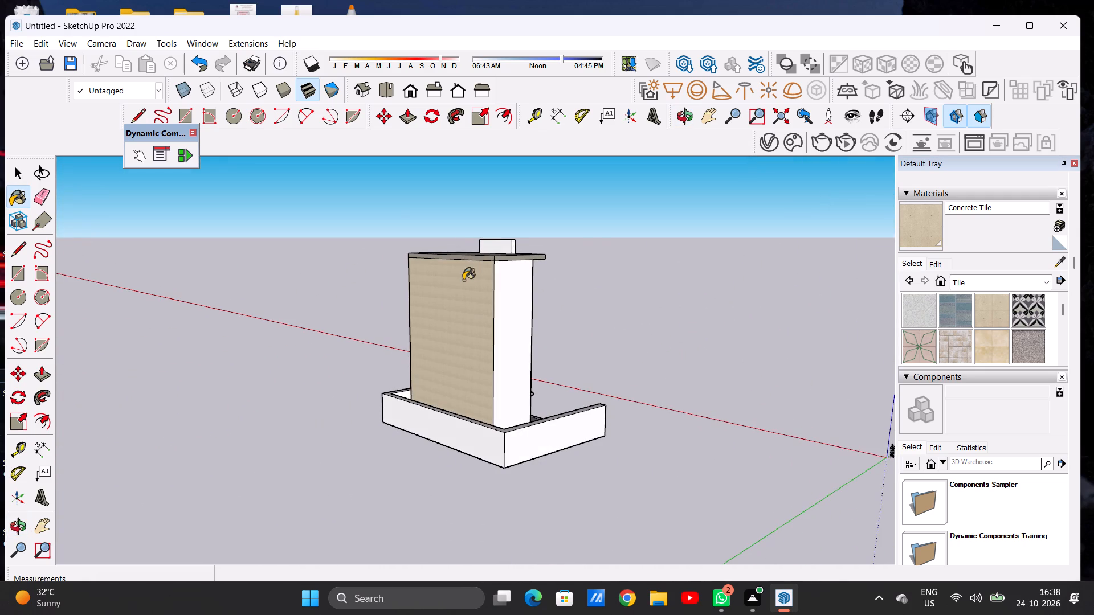
scroll(475, 280, "up", 12)
left_click(509, 278)
scroll(439, 296, "down", 5)
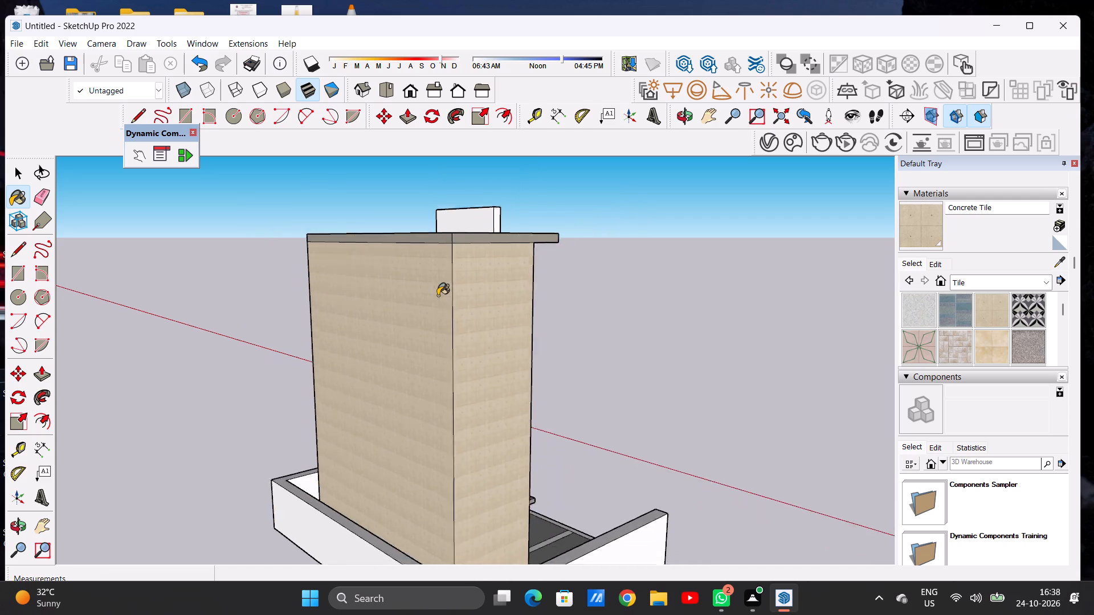
Examine the tiled building from all sides and its front facade from several distances, and leave the Paint tool.
scroll(438, 296, "down", 10)
middle_click_drag(537, 303, 178, 306)
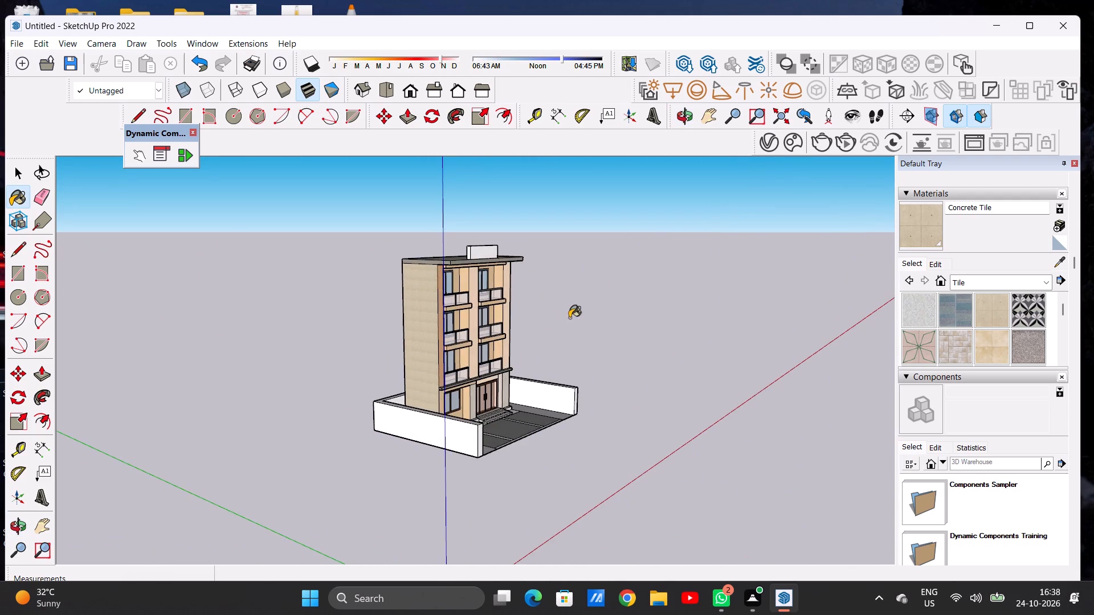
middle_click_drag(623, 318, 174, 319)
middle_click_drag(553, 337, 116, 357)
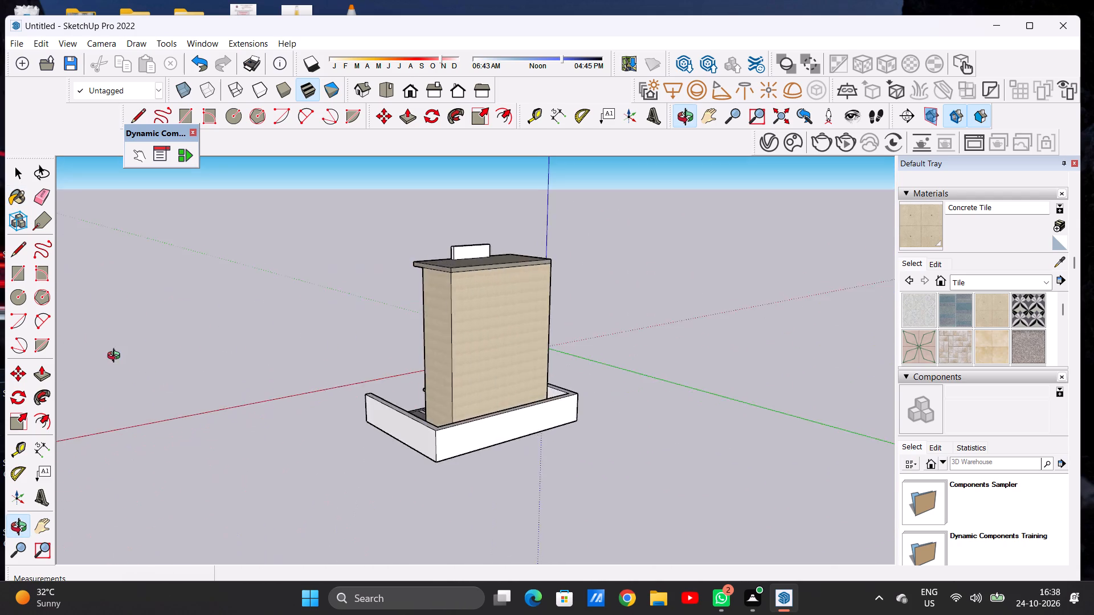
middle_click_drag(116, 357, 766, 355)
scroll(588, 383, "down", 2)
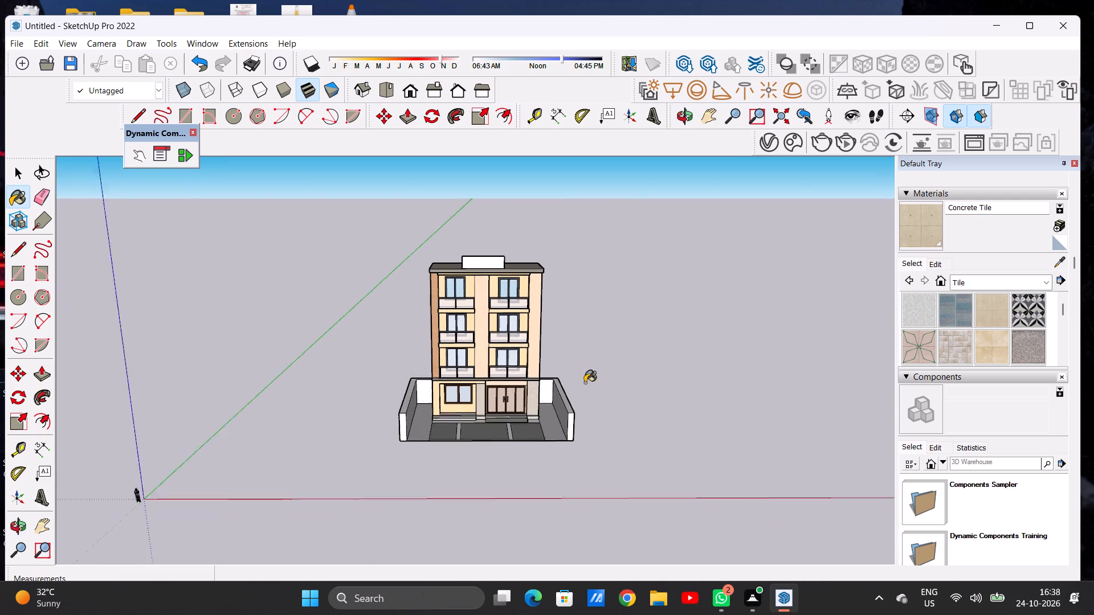
scroll(585, 383, "down", 1)
scroll(526, 324, "up", 4)
scroll(526, 323, "down", 1)
scroll(526, 323, "up", 3)
scroll(503, 264, "down", 1)
scroll(500, 263, "up", 6)
scroll(431, 362, "down", 7)
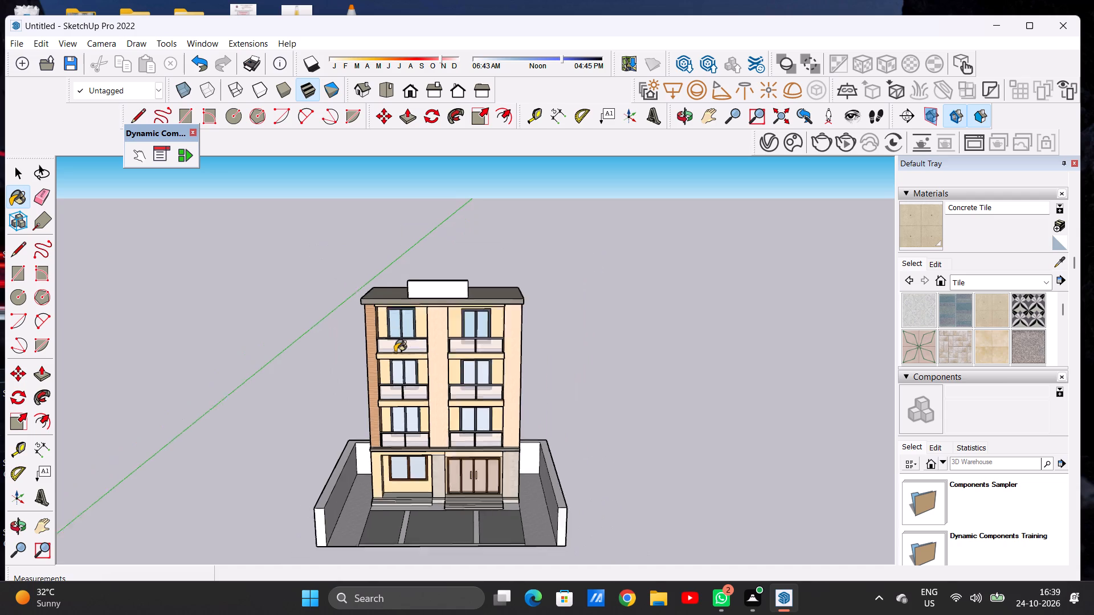
scroll(395, 352, "down", 7)
scroll(413, 445, "up", 14)
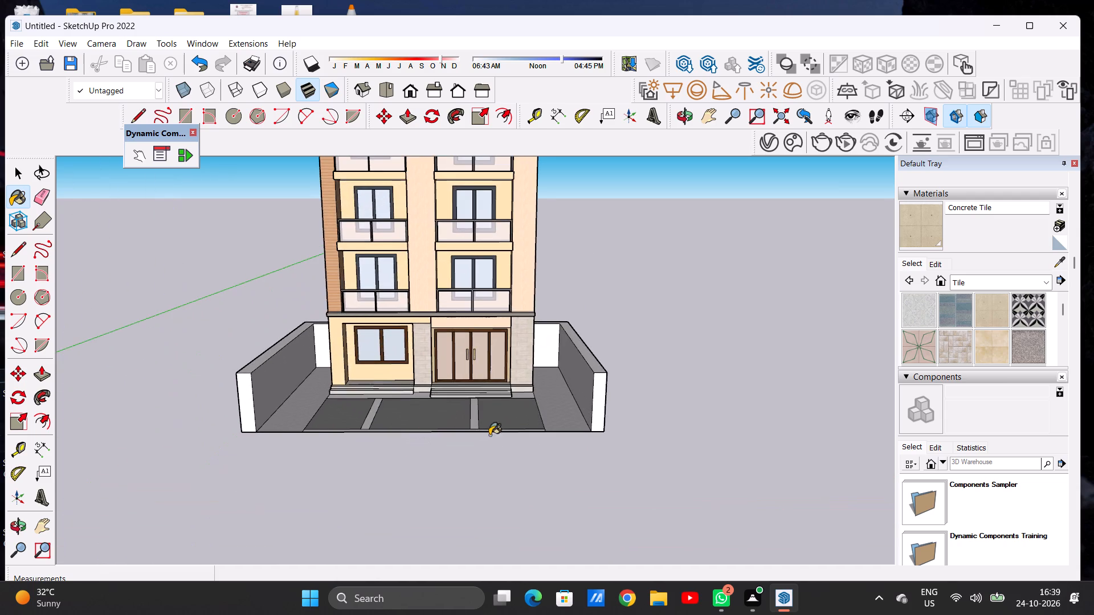
scroll(509, 424, "down", 5)
scroll(476, 202, "up", 5)
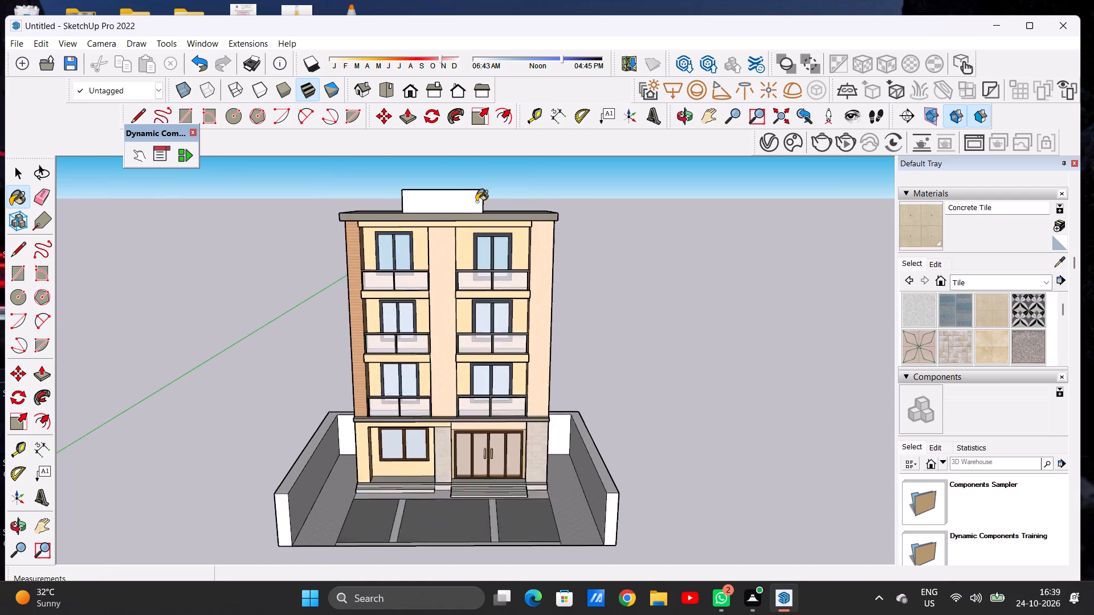
scroll(476, 202, "up", 3)
key("space")
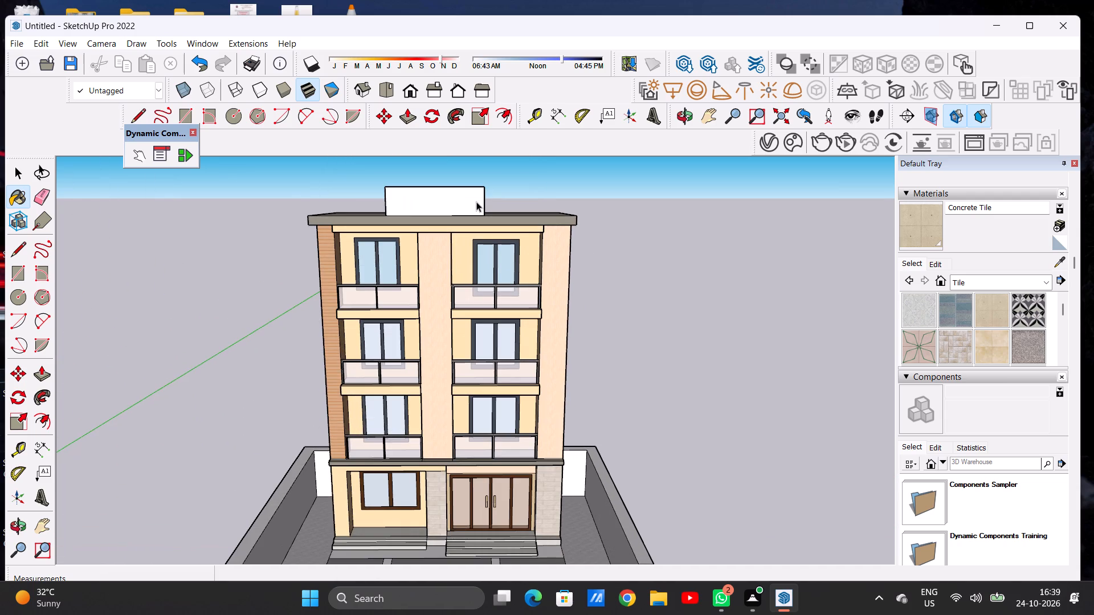
Paint the front face of the upright rooftop panel with Formica Laminate Light from the Synthetic Surfaces materials.
left_click(977, 281)
left_click(1007, 422)
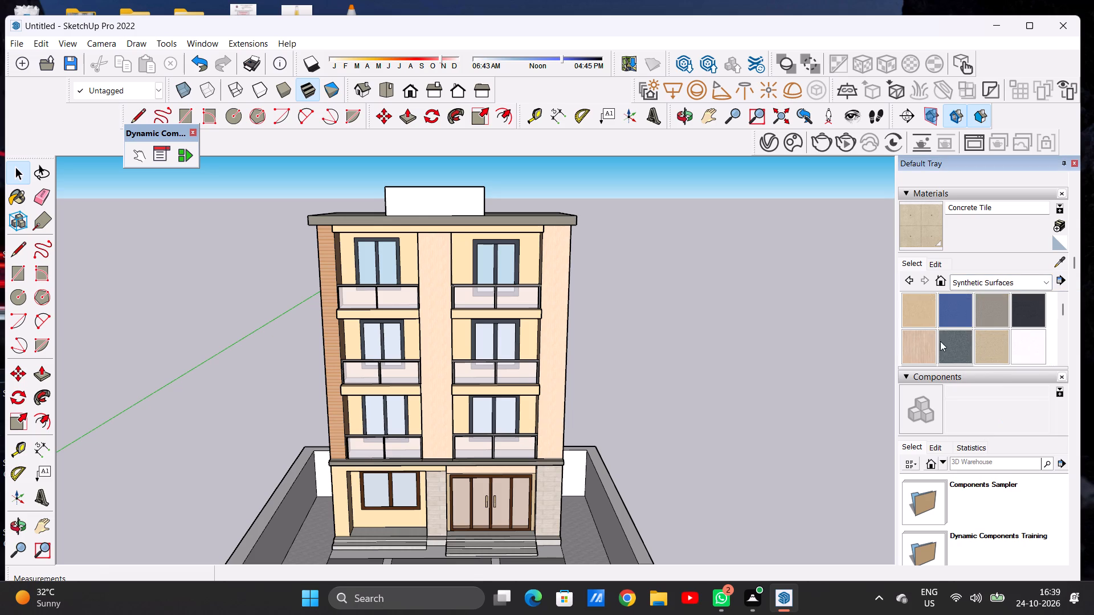
left_click(915, 343)
scroll(464, 221, "up", 6)
left_click(448, 198)
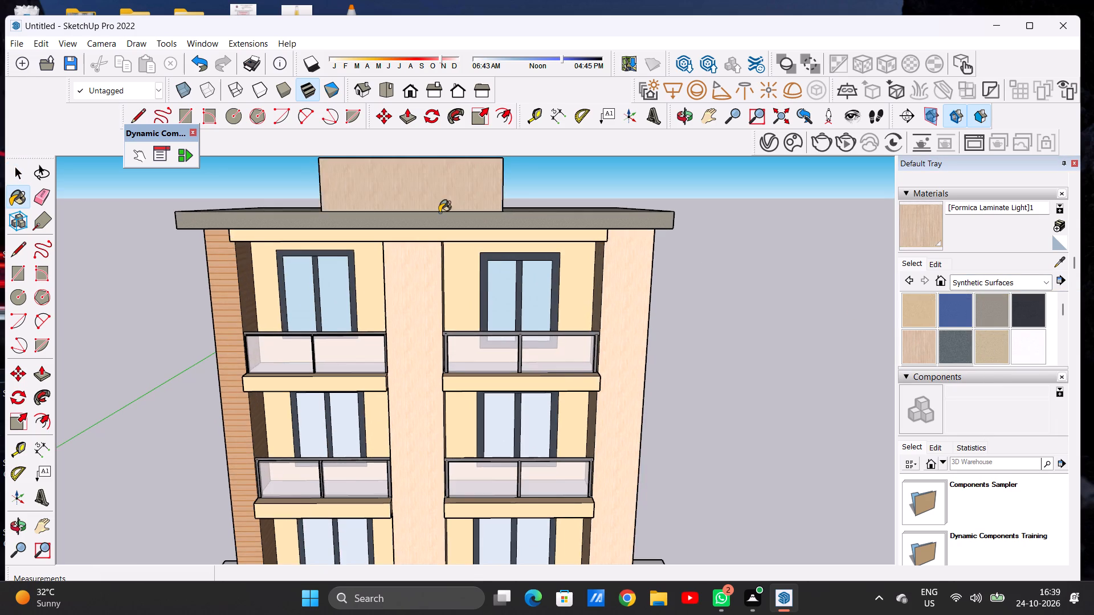
scroll(426, 223, "down", 5)
Raise the brightness of the Formica Laminate Light material used on the rooftop panel's front face.
middle_click_drag(470, 203, 281, 211)
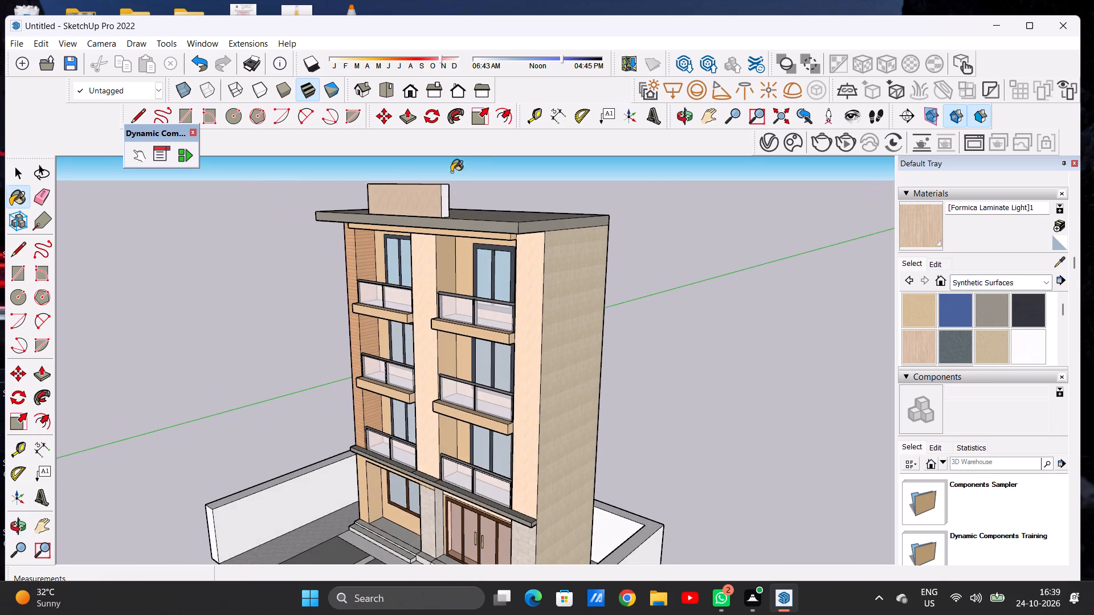
scroll(459, 167, "up", 7)
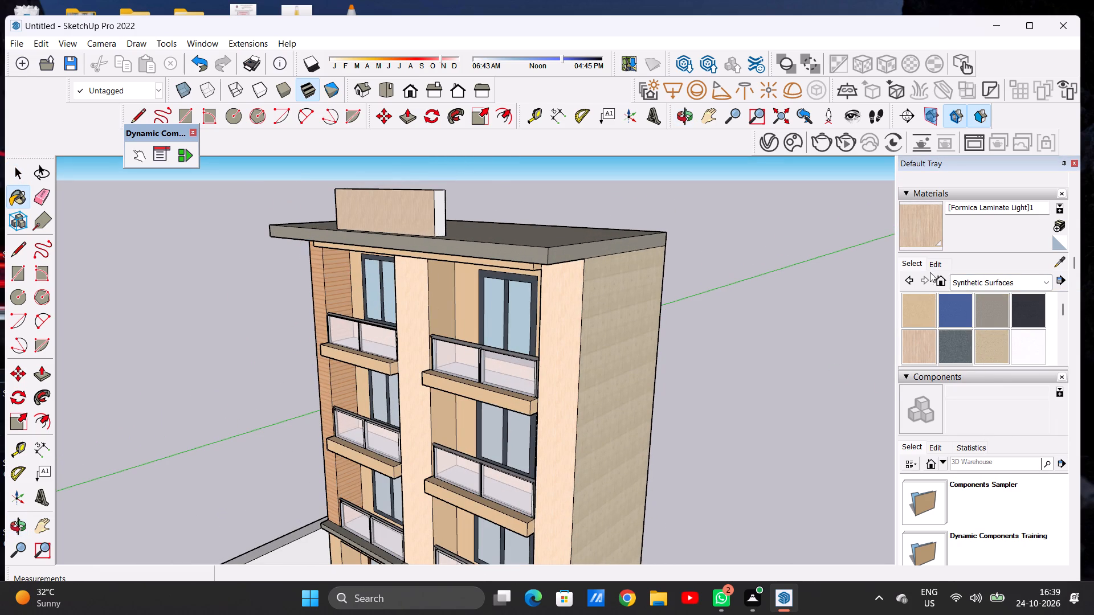
left_click(930, 263)
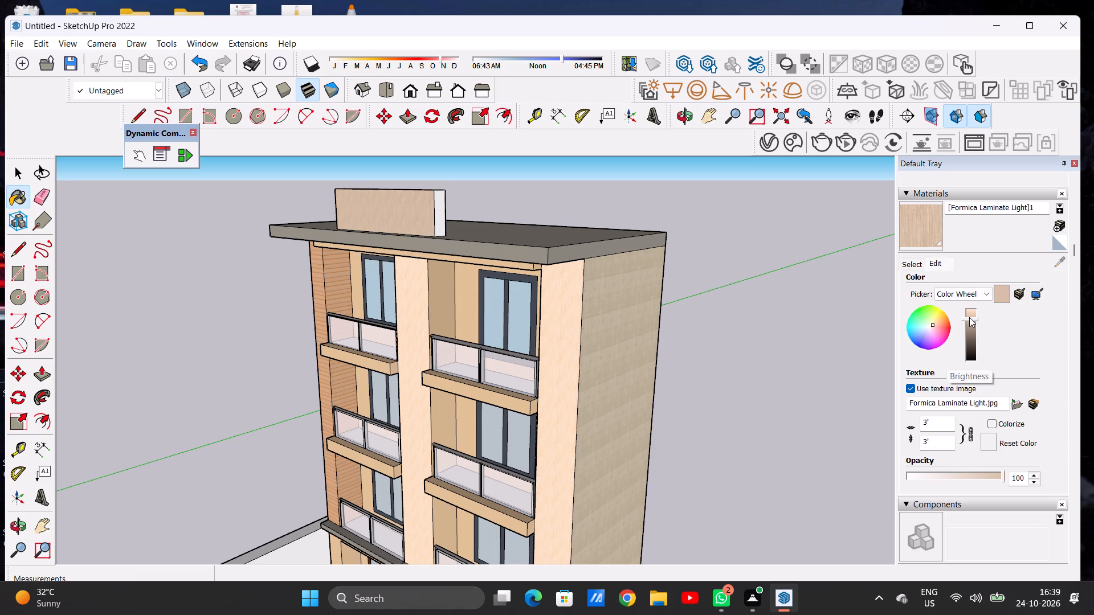
left_click(969, 315)
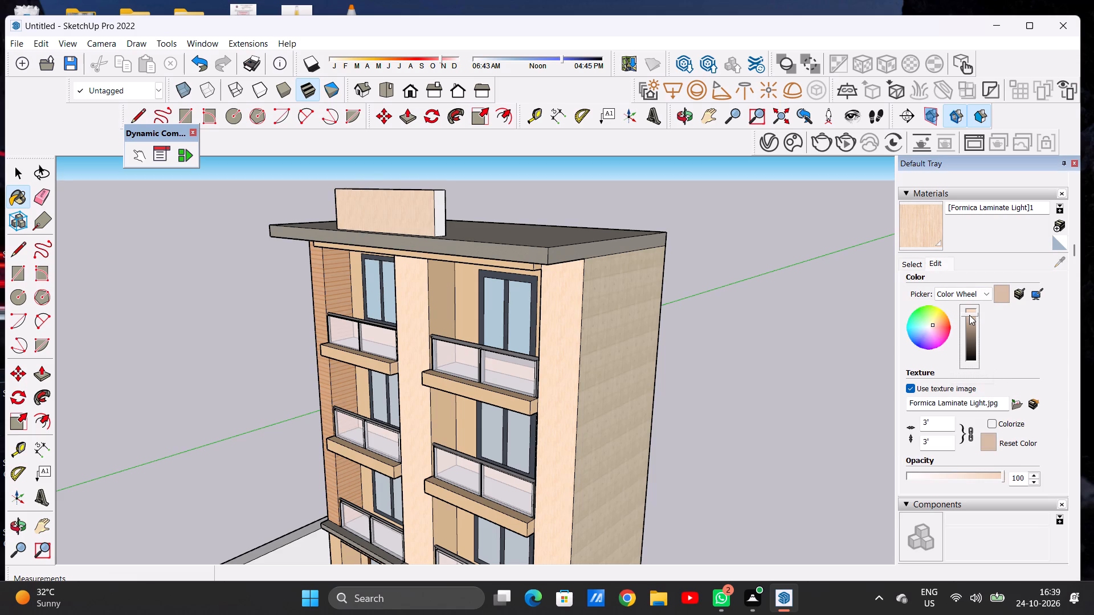
Paint one end, the rear face and the top of the rooftop panel with the edited Formica Laminate Light material.
scroll(683, 252, "down", 3)
middle_click_drag(538, 272, 310, 302)
scroll(386, 223, "up", 4)
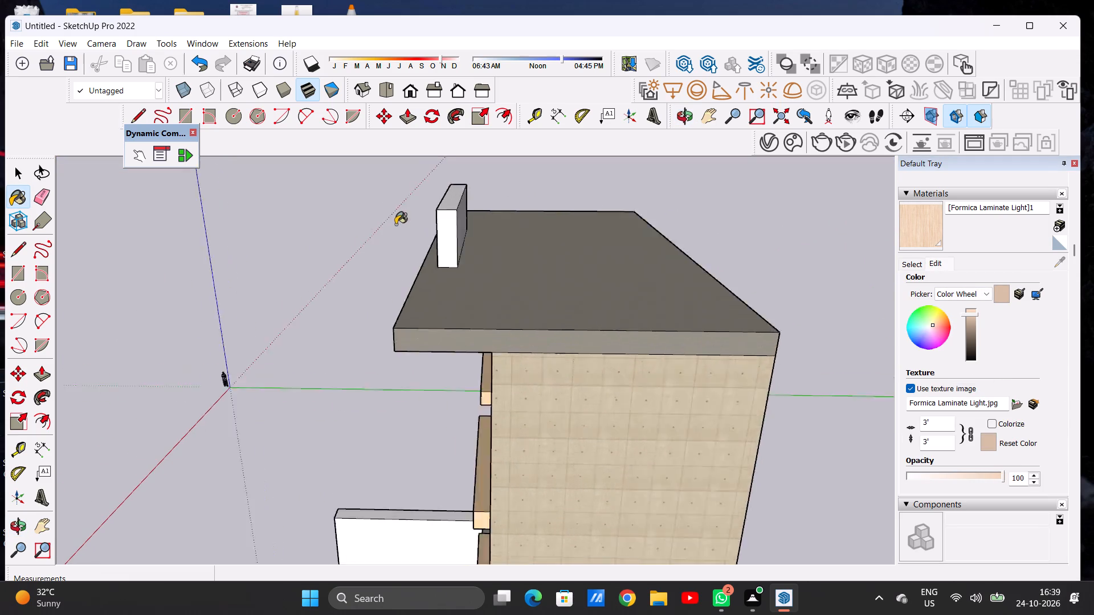
scroll(395, 224, "up", 3)
left_click(532, 230)
scroll(496, 265, "down", 6)
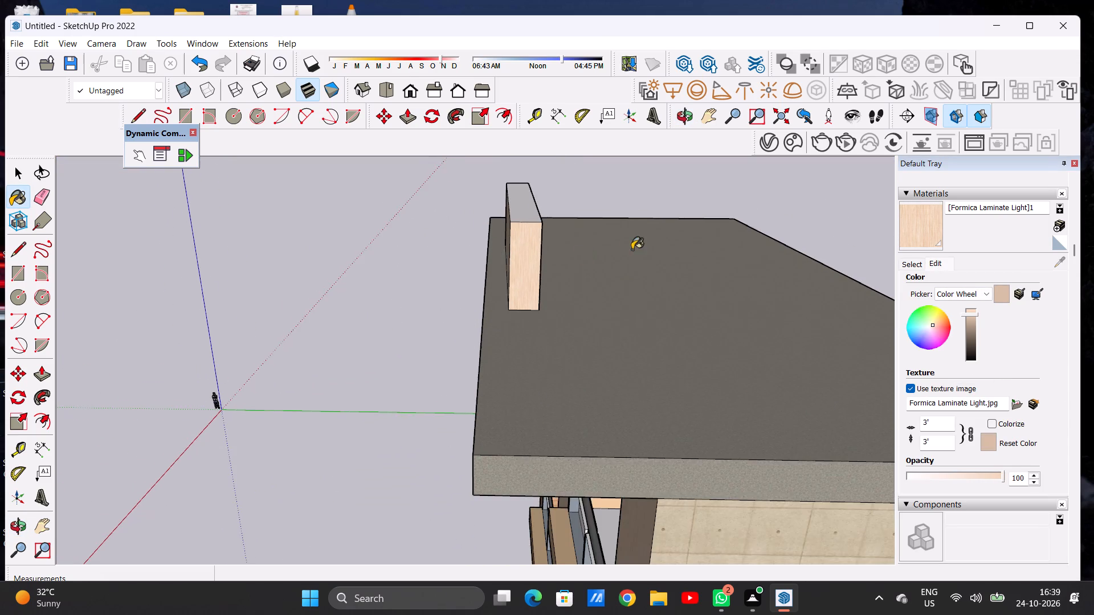
middle_click_drag(632, 249, 489, 266)
scroll(415, 252, "up", 5)
left_click(386, 273)
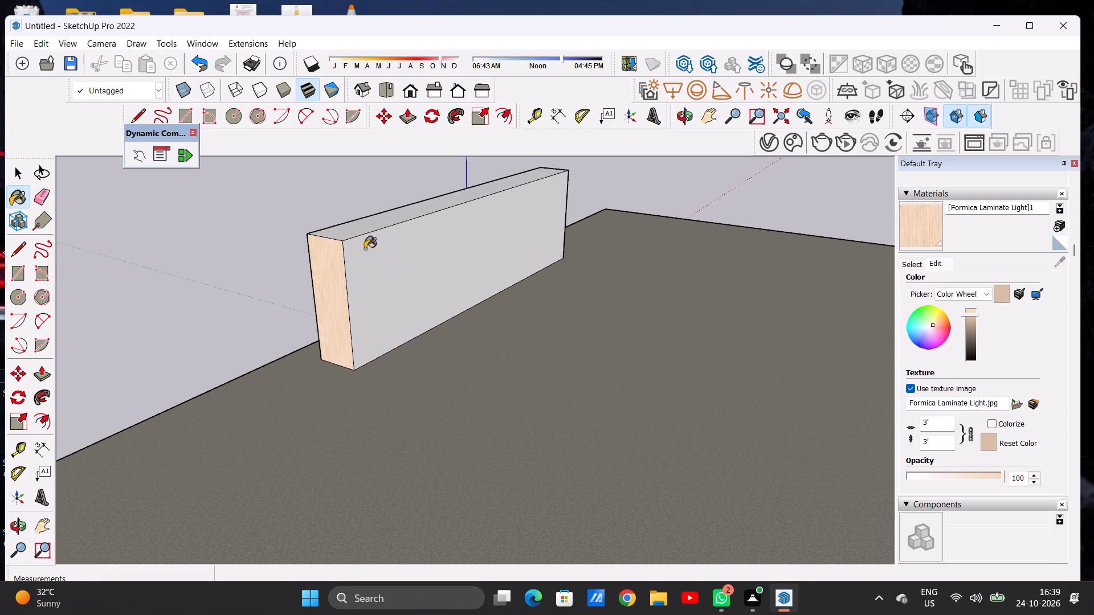
left_click(349, 232)
scroll(402, 272, "down", 6)
Paint the rooftop panel's remaining white end with the same Formica Laminate Light material.
middle_click_drag(410, 281, 626, 266)
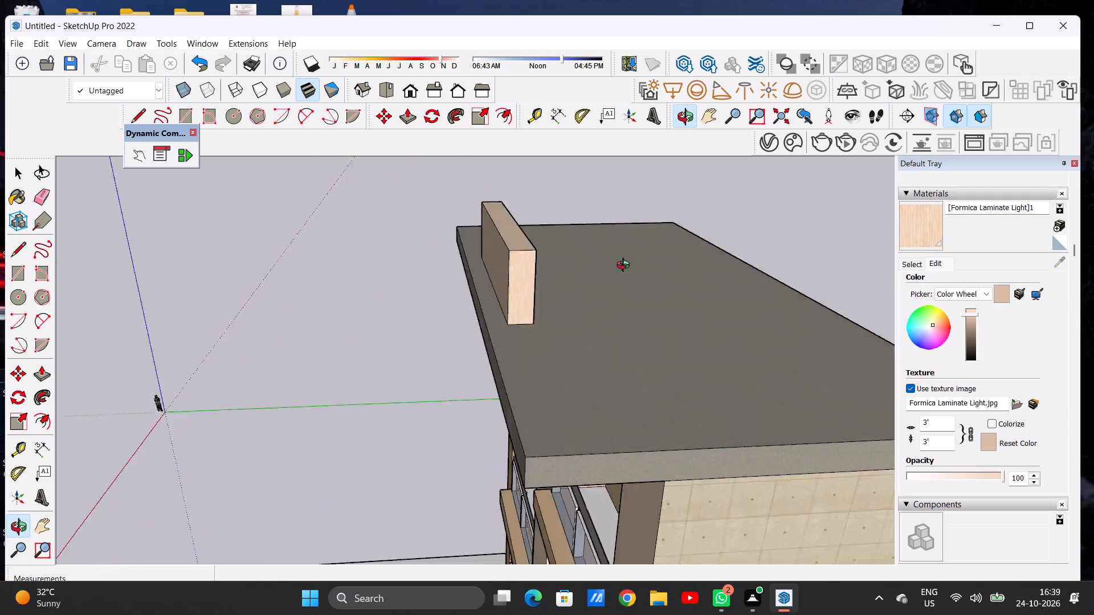
middle_click_drag(626, 266, 721, 251)
middle_click_drag(419, 255, 835, 255)
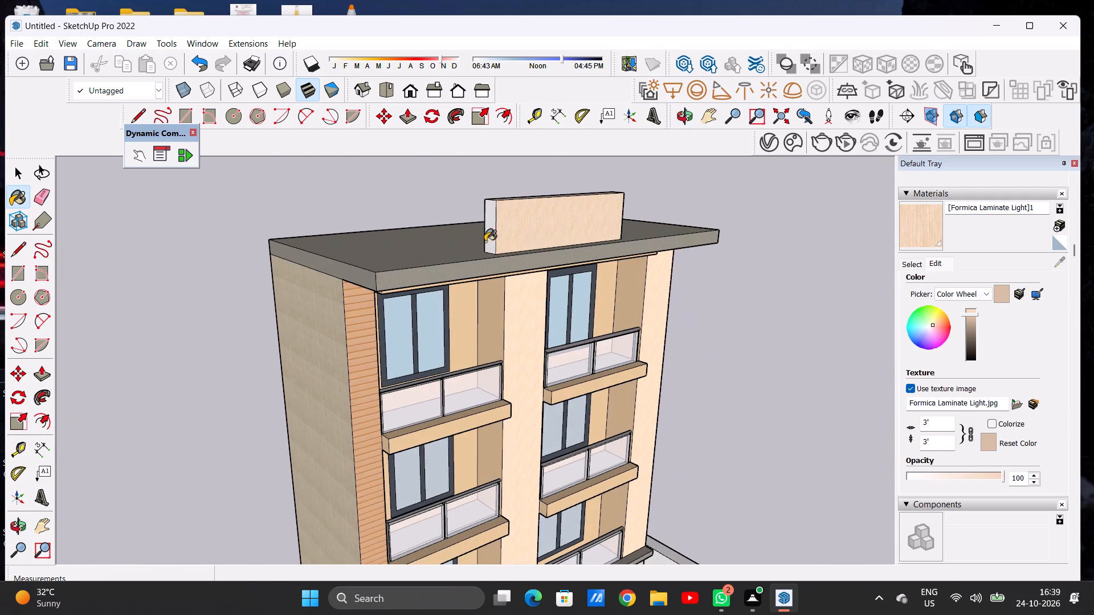
scroll(485, 241, "up", 7)
left_click(507, 203)
scroll(450, 294, "down", 10)
scroll(463, 285, "up", 1)
scroll(463, 285, "down", 2)
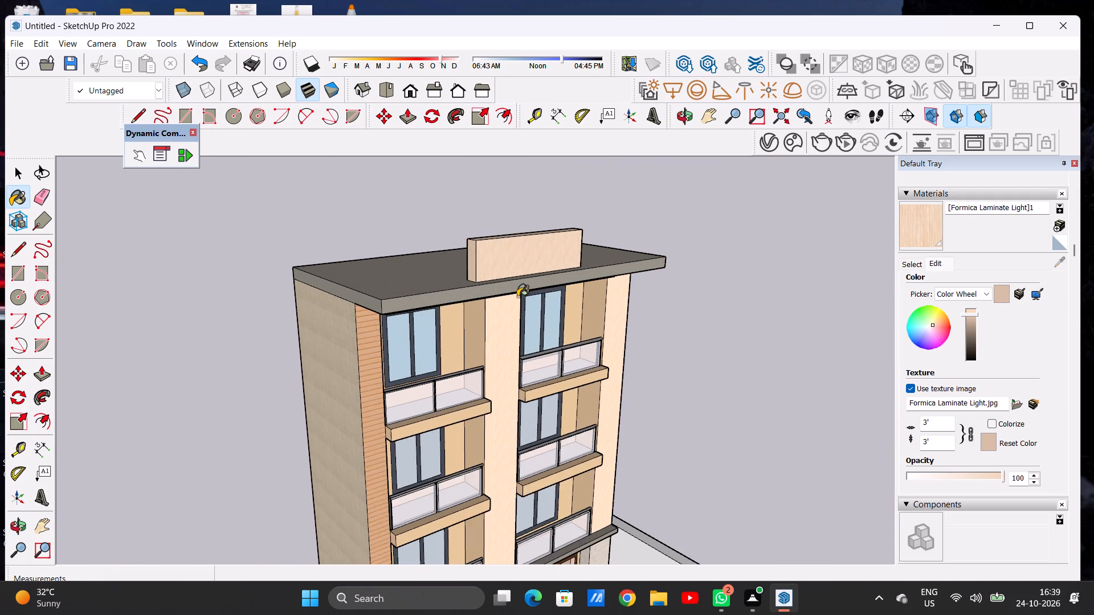
Examine the front facade and the finished rooftop panel from several distances and from above, leaving the Paint tool.
middle_click_drag(531, 299, 359, 266)
scroll(467, 247, "down", 7)
scroll(473, 248, "up", 1)
scroll(473, 248, "down", 3)
scroll(476, 251, "up", 1)
scroll(476, 251, "down", 1)
scroll(476, 251, "up", 3)
key("space")
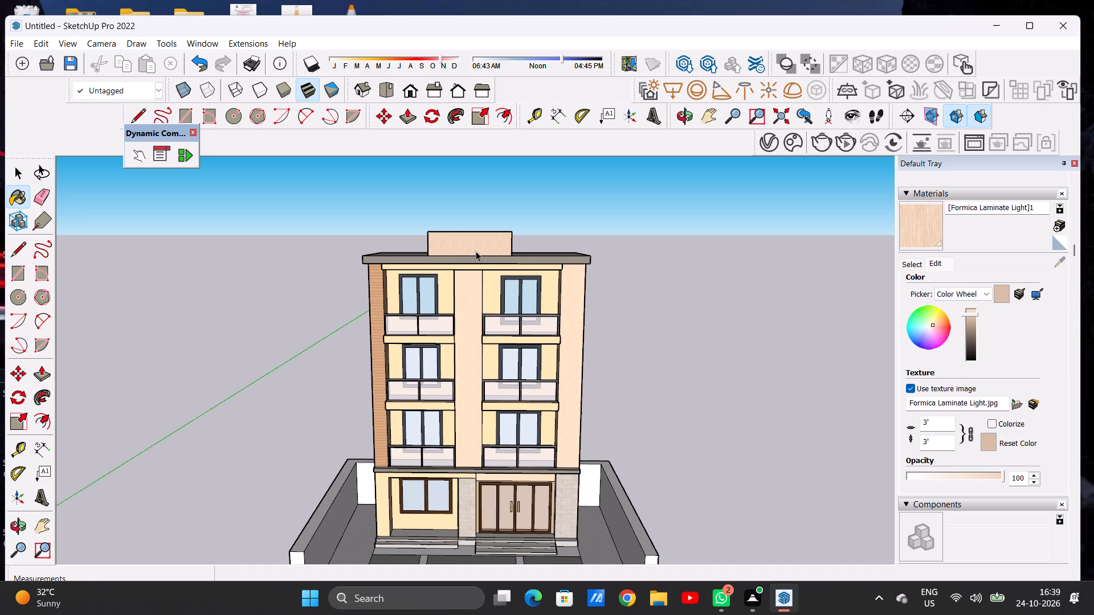
scroll(467, 263, "down", 6)
scroll(468, 270, "up", 2)
scroll(468, 270, "down", 1)
scroll(468, 270, "up", 2)
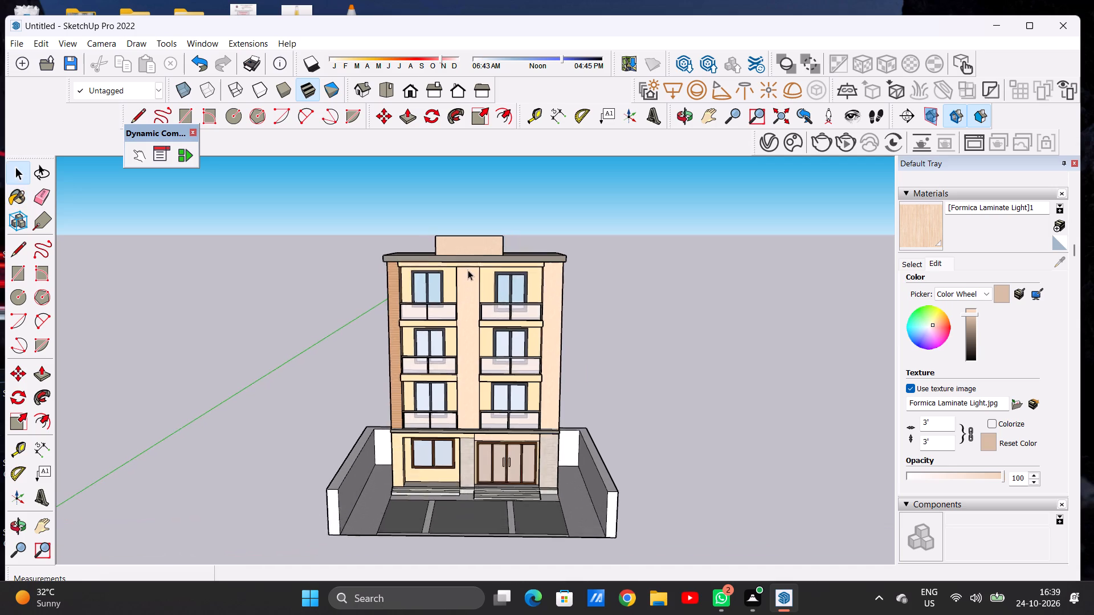
scroll(468, 270, "up", 8)
middle_click_drag(504, 192, 511, 150)
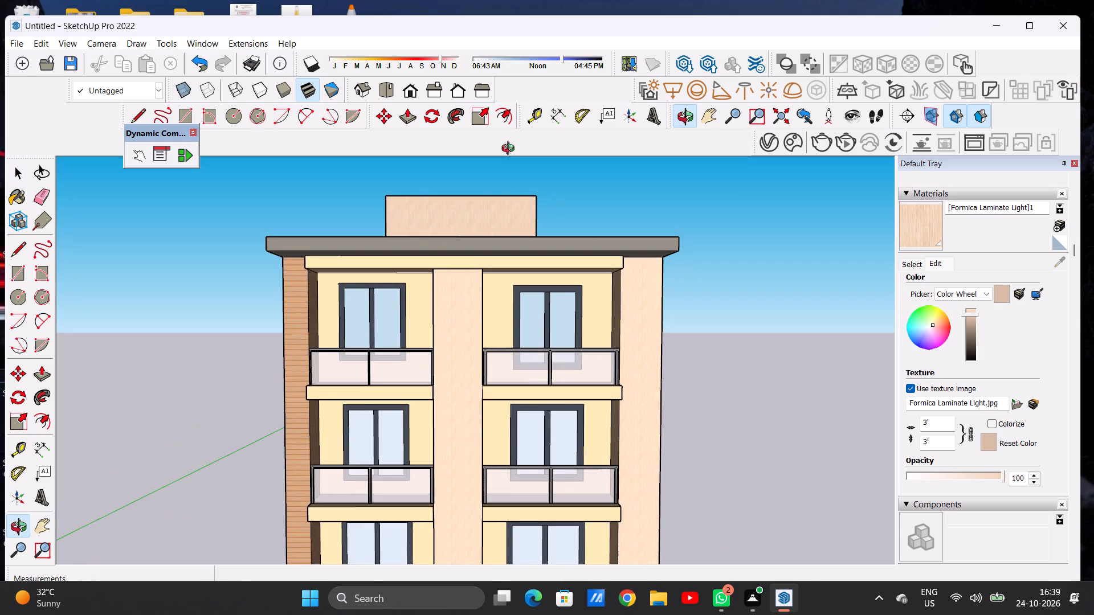
middle_click_drag(511, 150, 496, 354)
scroll(488, 315, "down", 5)
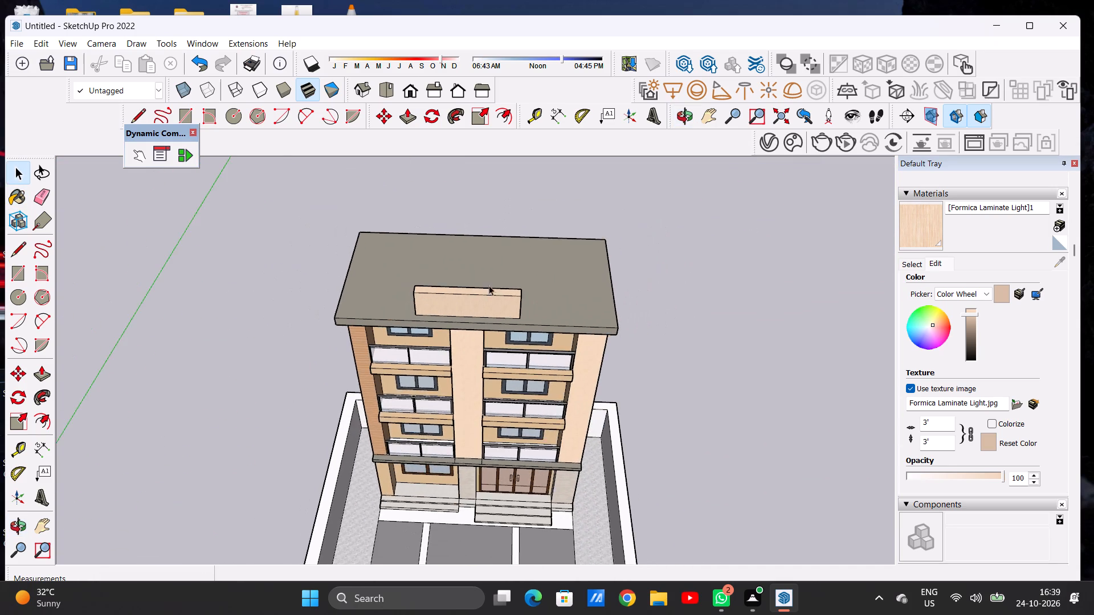
Examine the ground-floor entrance, forecourt paving and surrounding boundary walls from several distances.
scroll(495, 274, "down", 11)
scroll(516, 363, "up", 7)
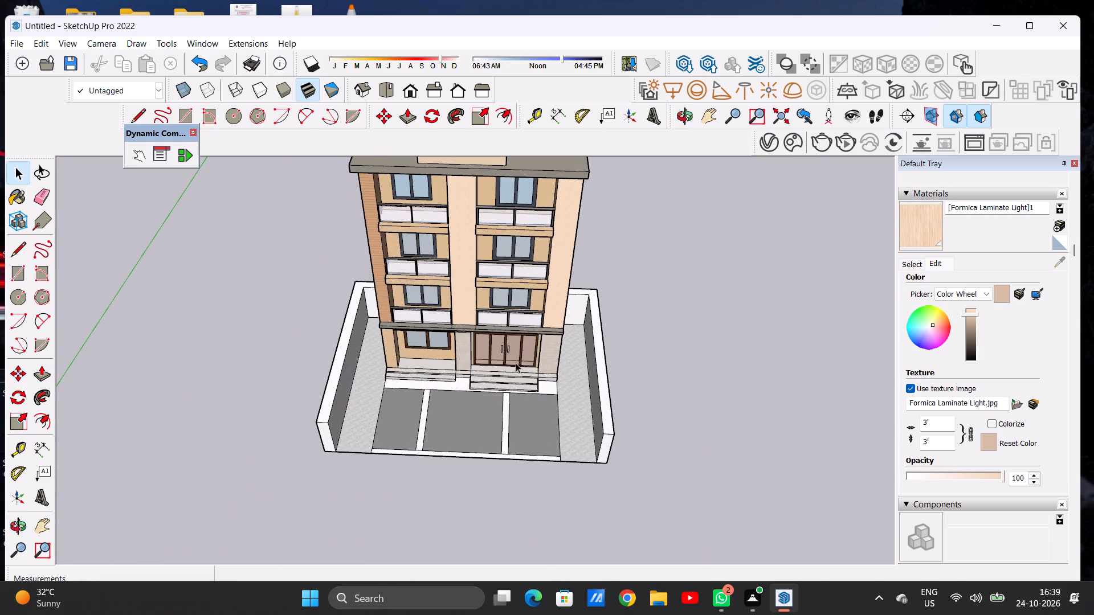
middle_click_drag(533, 383, 554, 280)
scroll(554, 397, "up", 9)
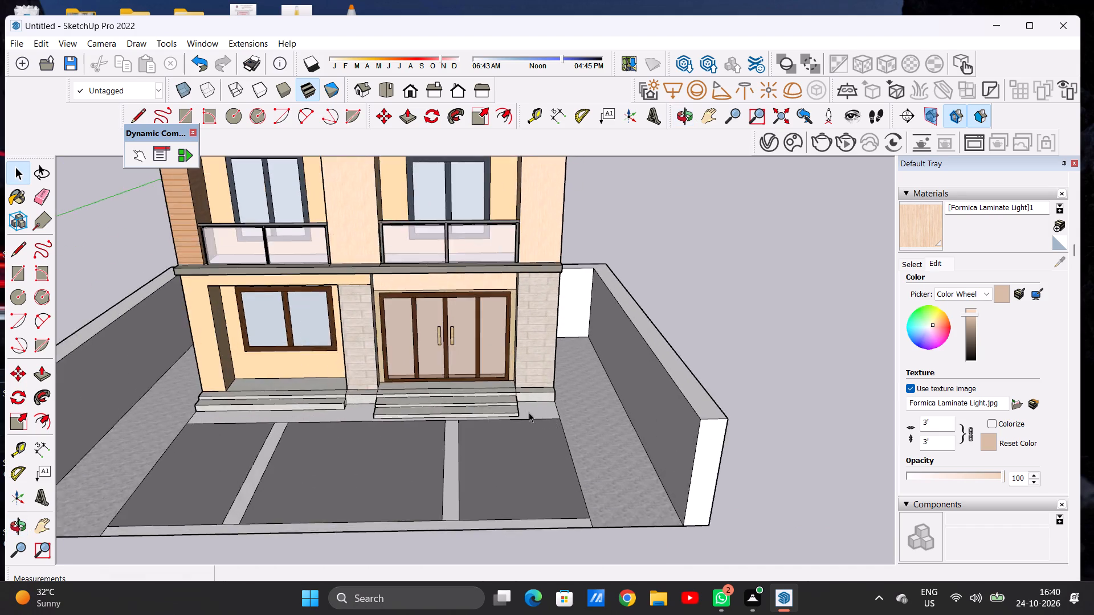
scroll(529, 412, "up", 6)
middle_click_drag(541, 388, 529, 432)
scroll(591, 310, "down", 5)
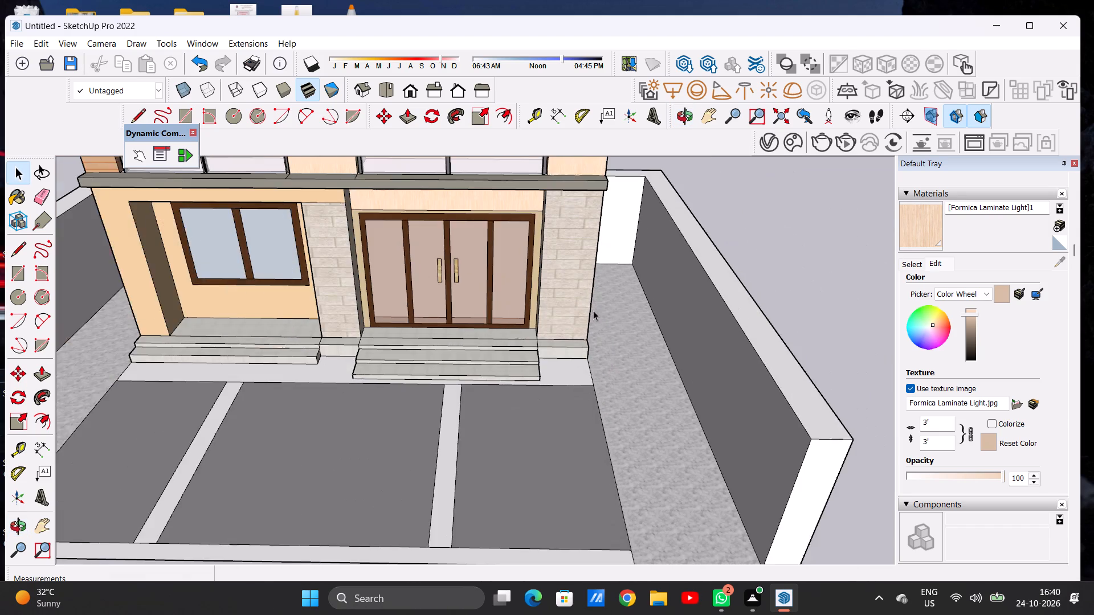
scroll(593, 310, "down", 3)
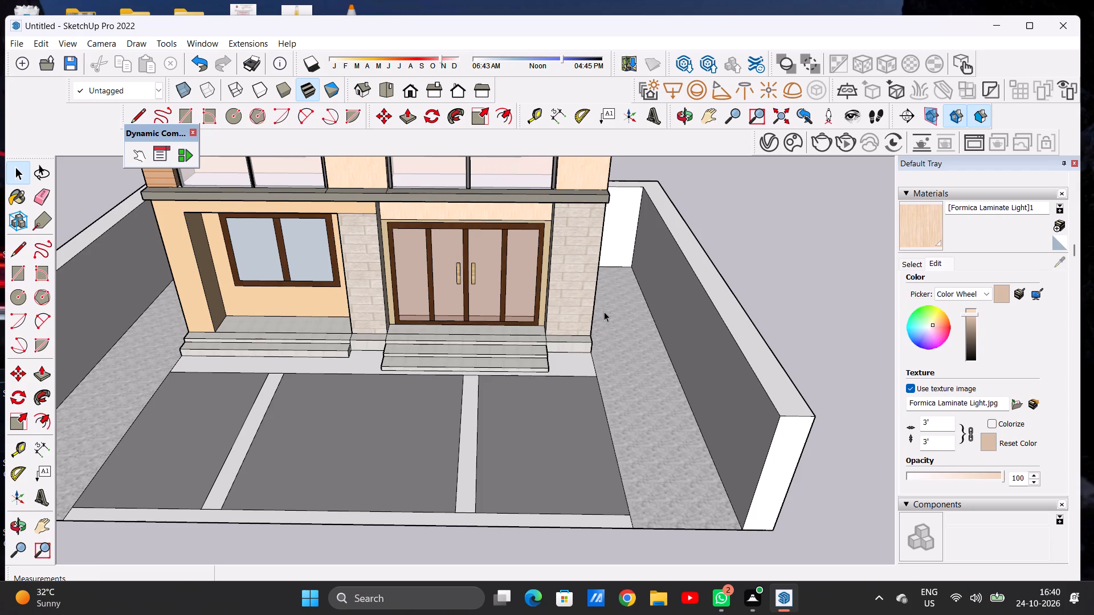
scroll(604, 311, "down", 4)
scroll(604, 311, "up", 1)
middle_click_drag(603, 318, 600, 256)
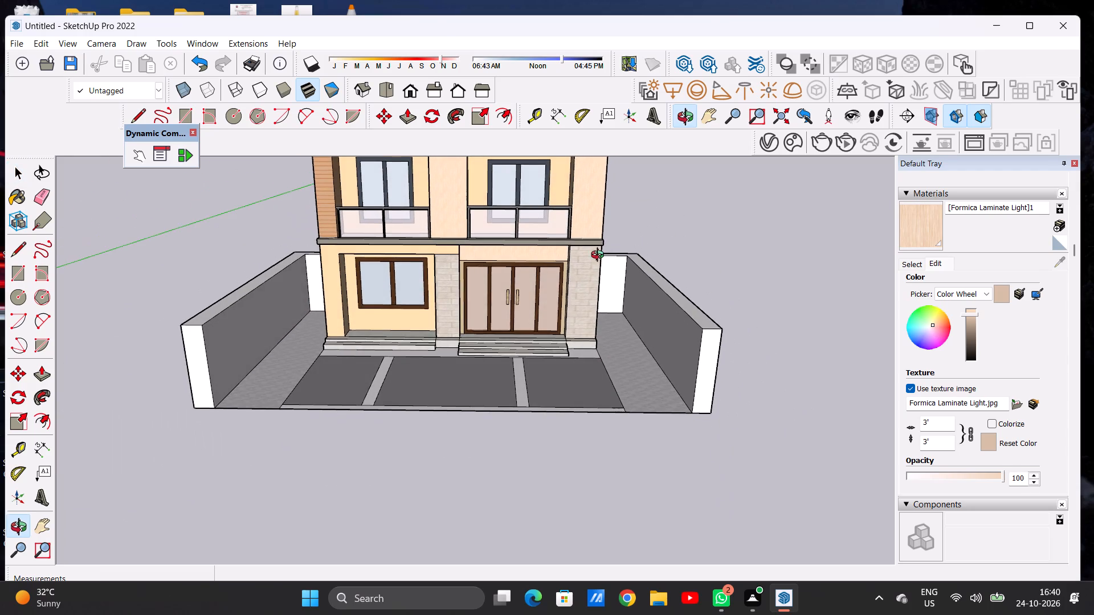
middle_click_drag(600, 256, 600, 256)
scroll(611, 261, "up", 7)
scroll(577, 272, "down", 4)
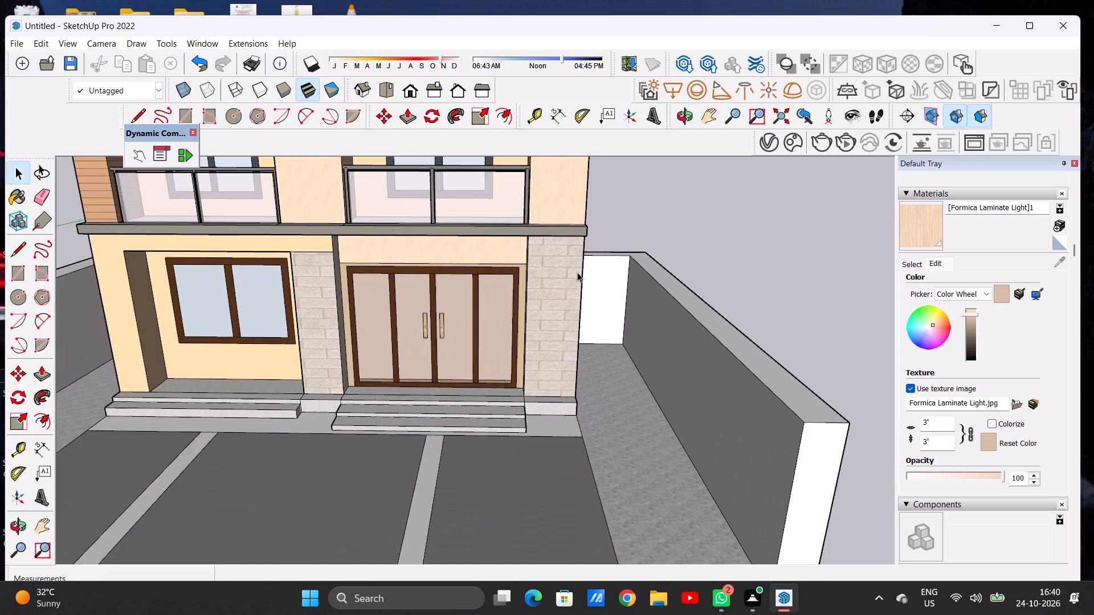
scroll(577, 272, "down", 2)
scroll(606, 273, "up", 2)
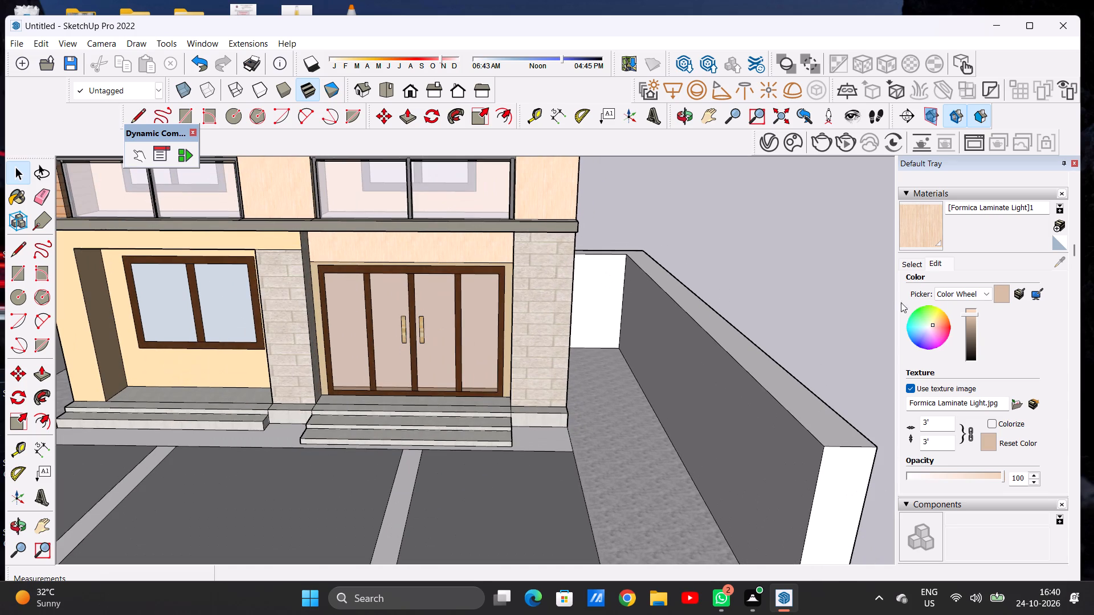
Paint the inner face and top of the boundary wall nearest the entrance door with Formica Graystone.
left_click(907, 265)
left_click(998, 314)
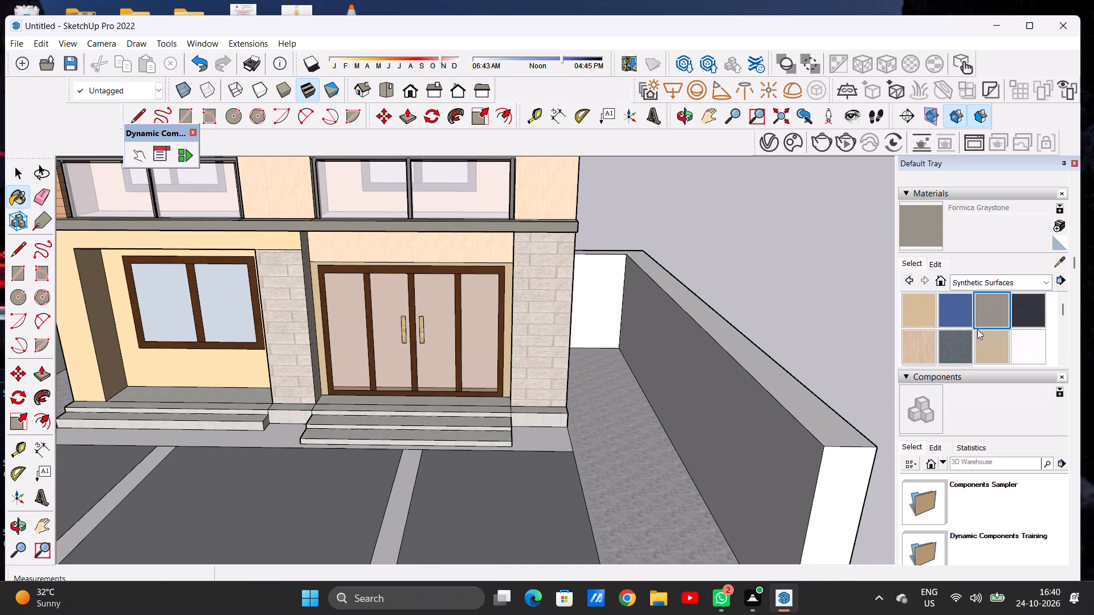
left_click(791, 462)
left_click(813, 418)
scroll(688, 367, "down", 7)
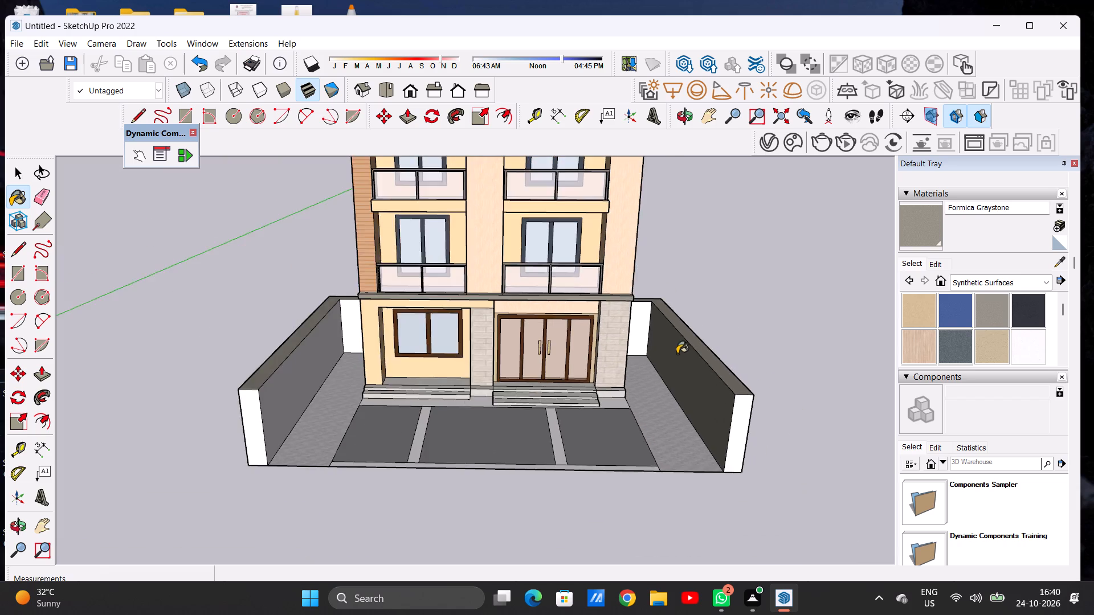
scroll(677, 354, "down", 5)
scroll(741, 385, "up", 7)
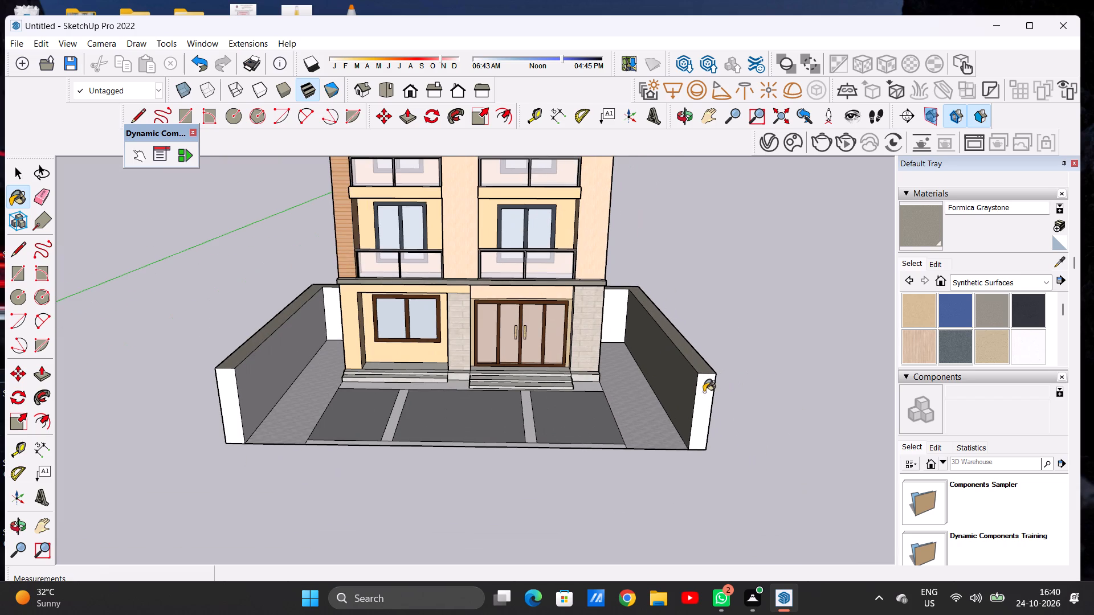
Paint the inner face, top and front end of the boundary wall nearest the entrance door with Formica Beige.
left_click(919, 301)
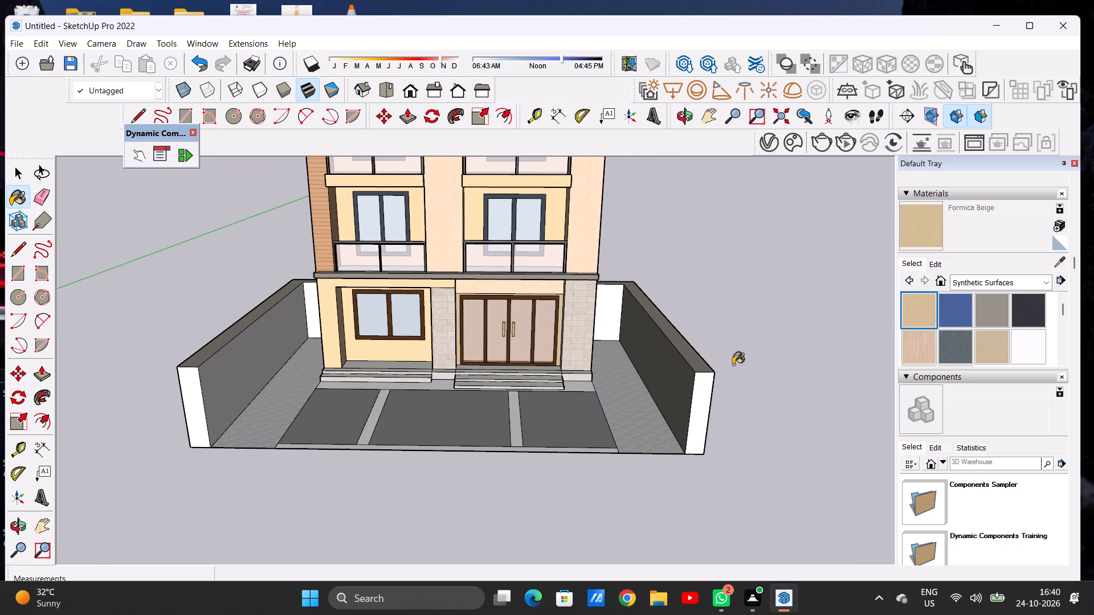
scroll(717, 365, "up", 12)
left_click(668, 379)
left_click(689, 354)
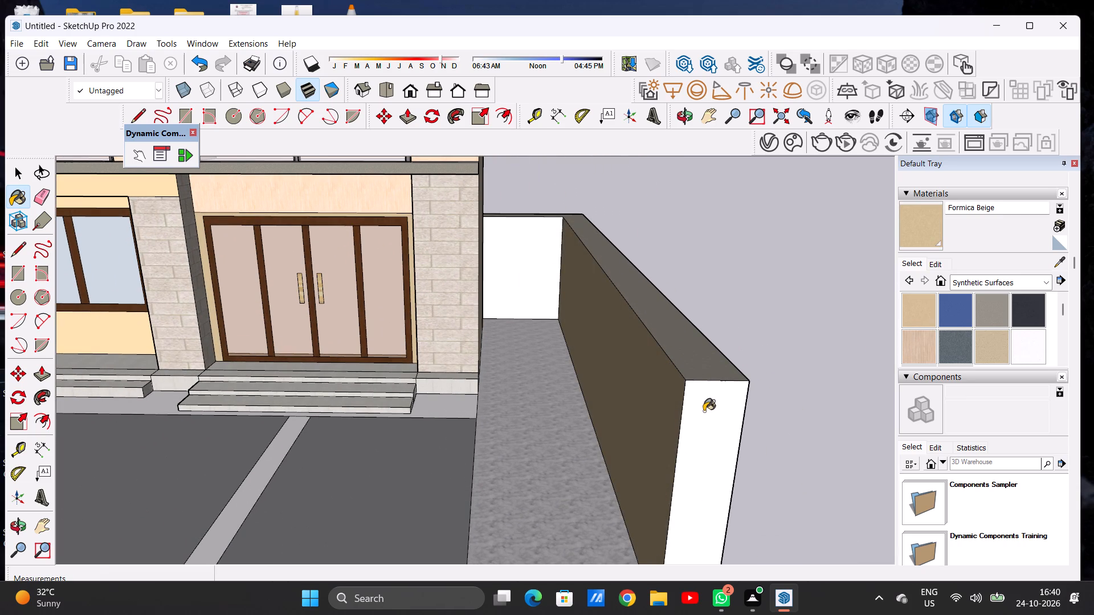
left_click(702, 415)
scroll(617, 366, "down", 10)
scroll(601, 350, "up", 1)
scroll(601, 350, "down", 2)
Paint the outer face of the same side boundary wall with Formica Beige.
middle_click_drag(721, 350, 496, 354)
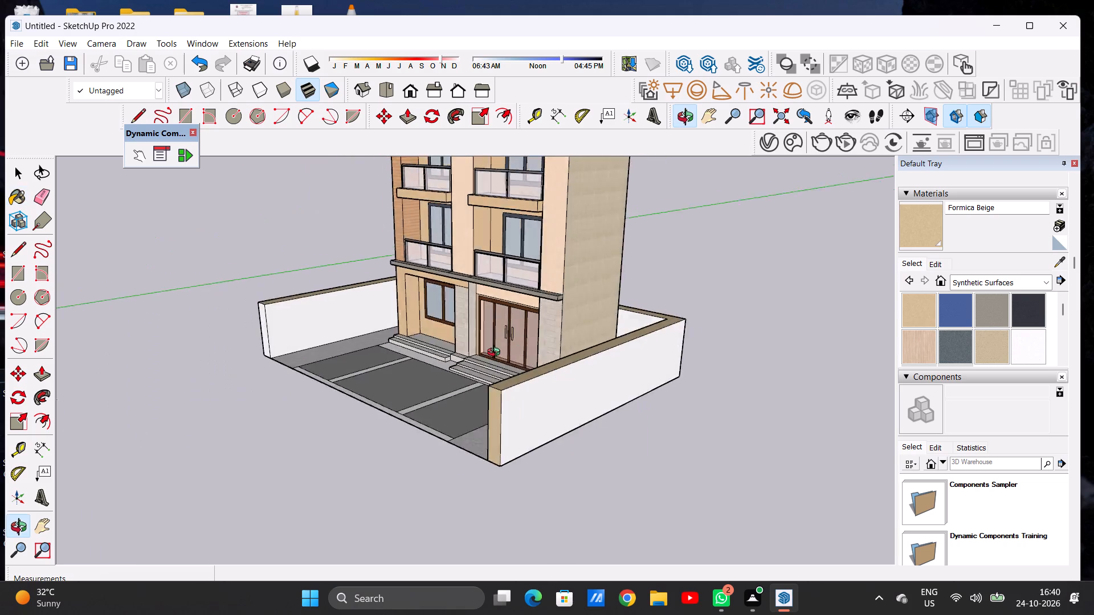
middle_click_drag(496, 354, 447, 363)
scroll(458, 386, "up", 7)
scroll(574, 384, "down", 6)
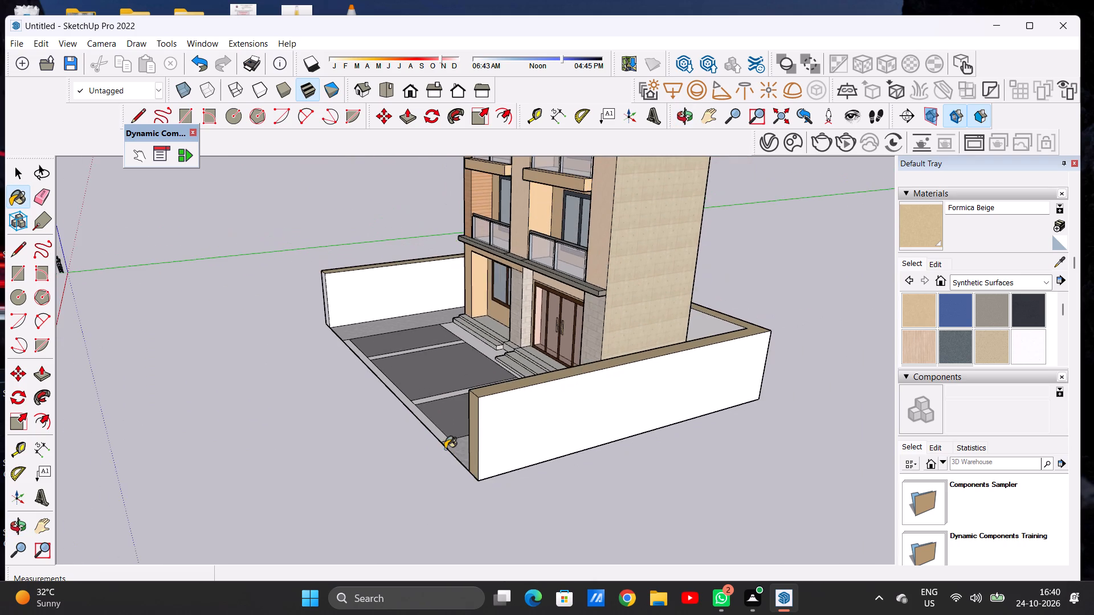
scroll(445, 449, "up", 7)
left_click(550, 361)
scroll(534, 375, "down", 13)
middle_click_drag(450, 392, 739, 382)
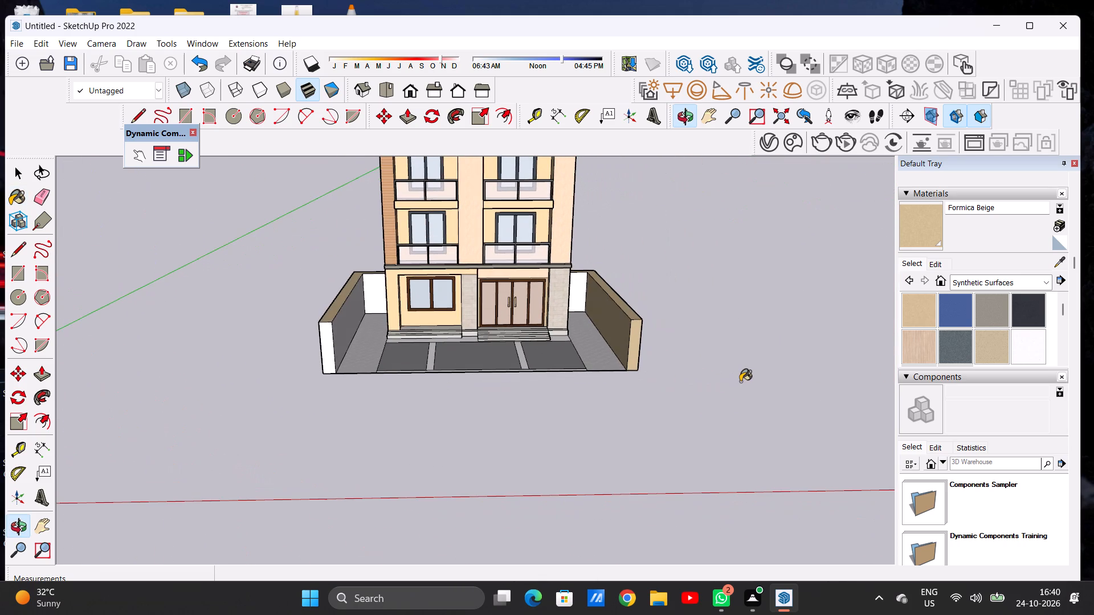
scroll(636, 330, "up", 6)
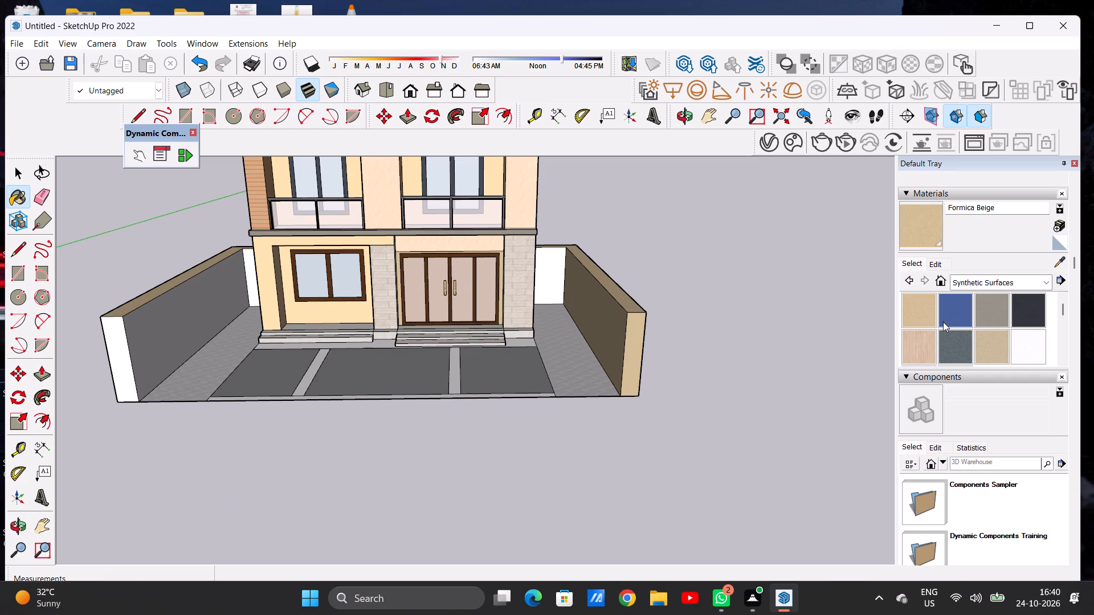
Paint the side boundary wall's inner face, front end and top with 0028_AntiqueWhite from the Colors-Named materials.
left_click(915, 265)
left_click(983, 283)
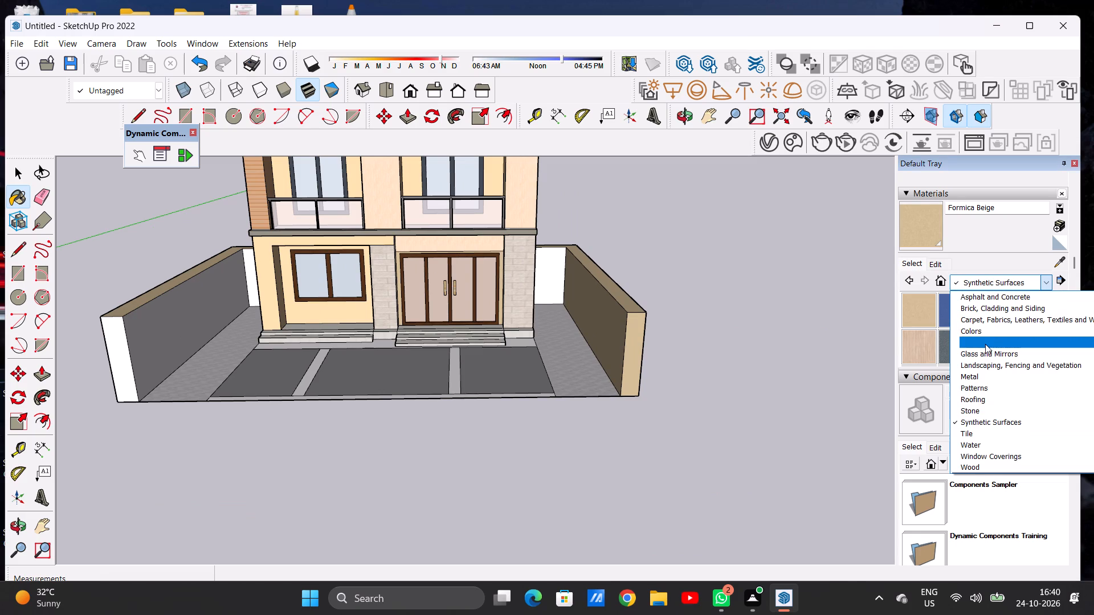
left_click(985, 344)
scroll(994, 327, "down", 2)
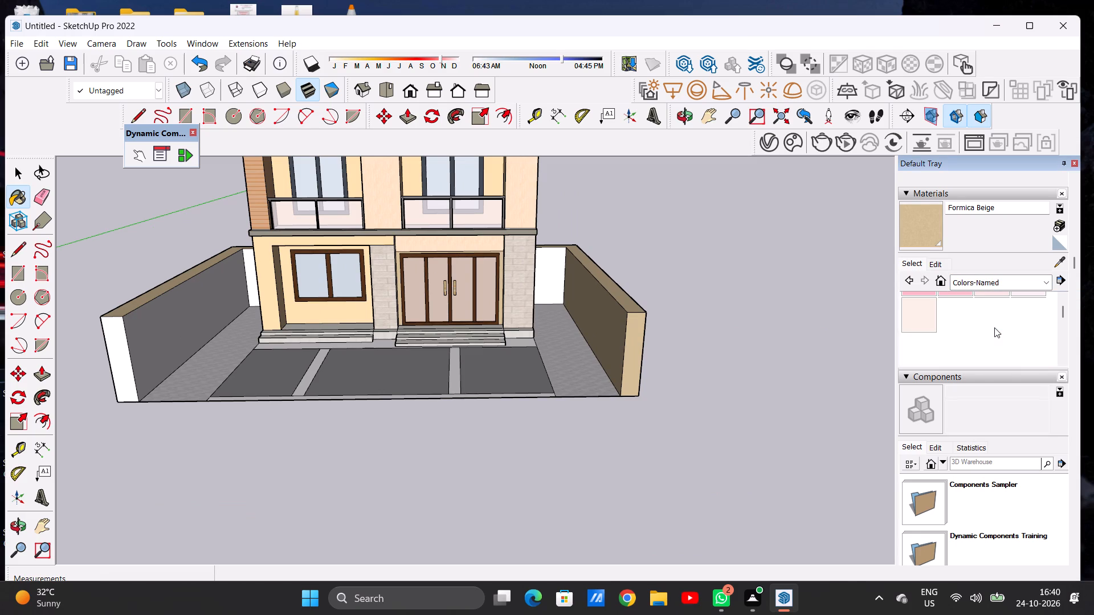
scroll(994, 327, "down", 2)
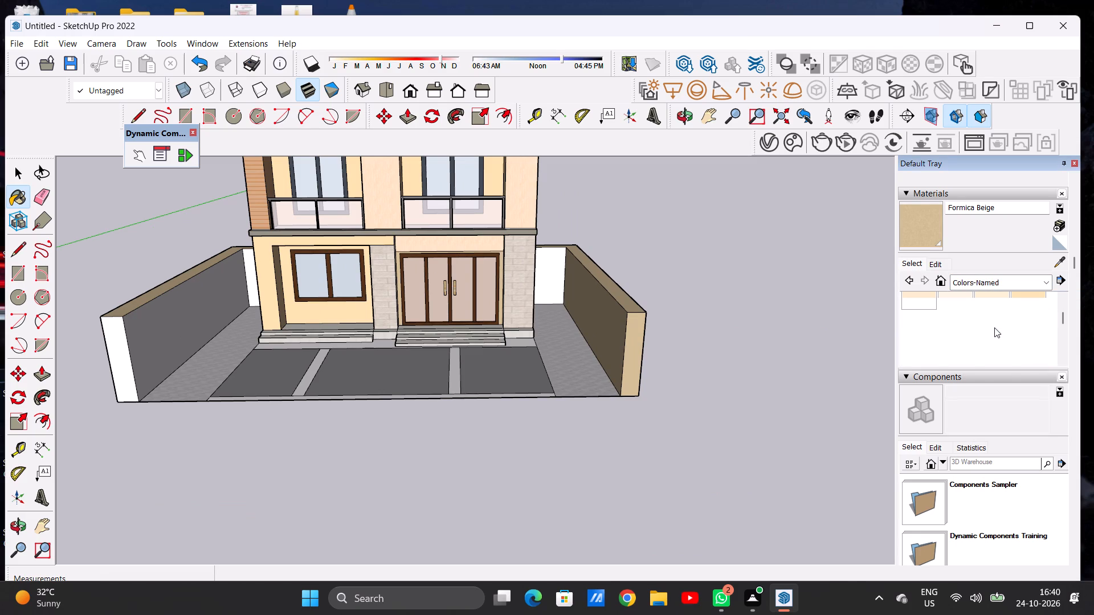
scroll(994, 327, "up", 1)
left_click(1026, 327)
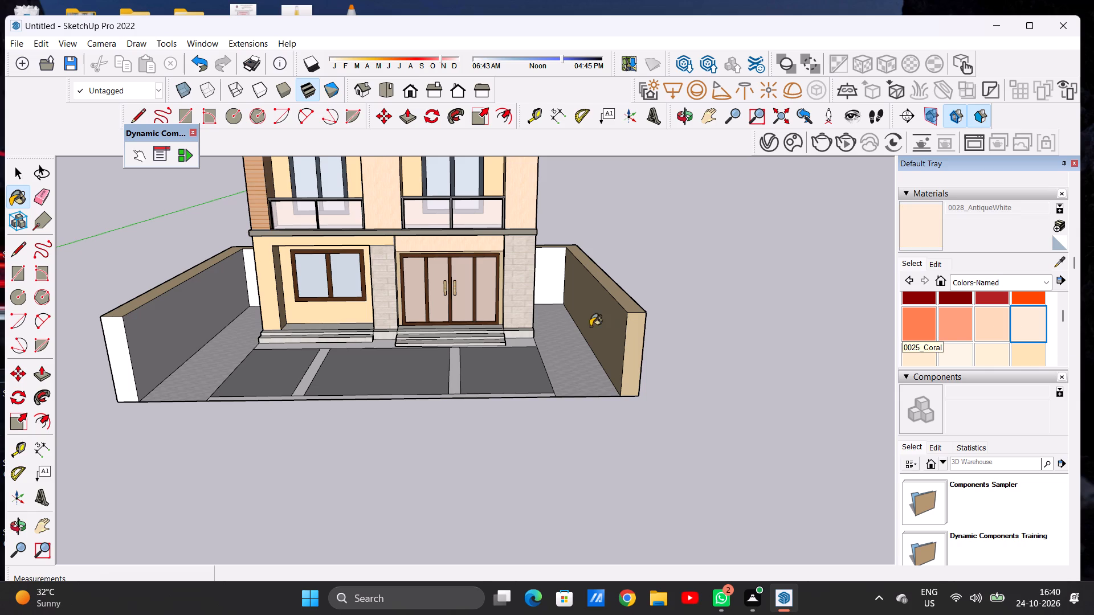
scroll(598, 321, "up", 4)
left_click(635, 319)
left_click(664, 322)
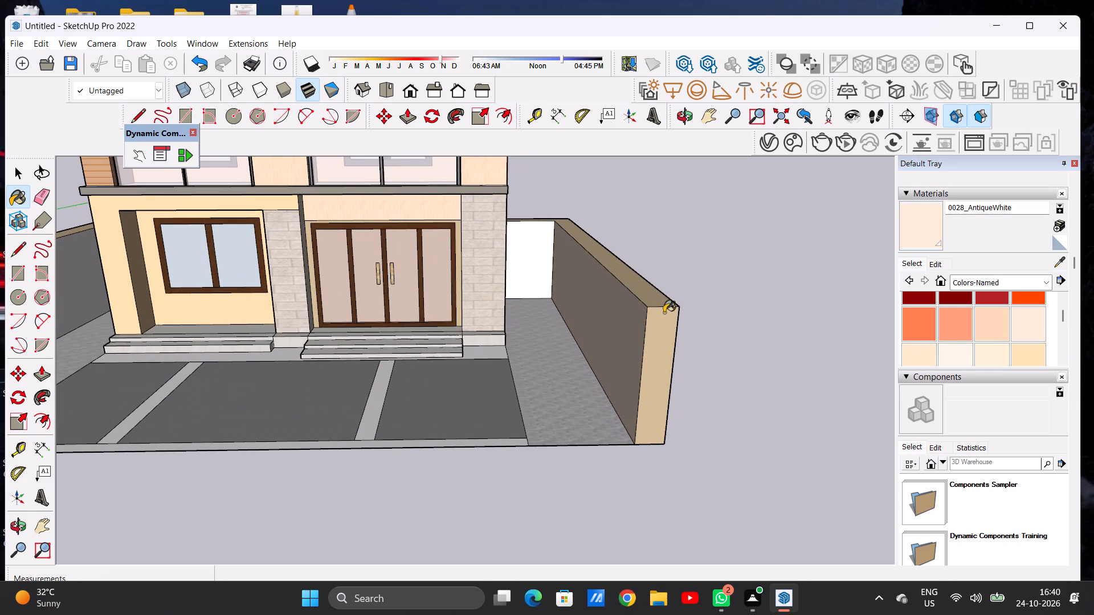
left_click(656, 299)
Paint the outer face of the same side boundary wall with 0028_AntiqueWhite.
scroll(643, 310, "up", 5)
middle_click_drag(635, 318, 748, 311)
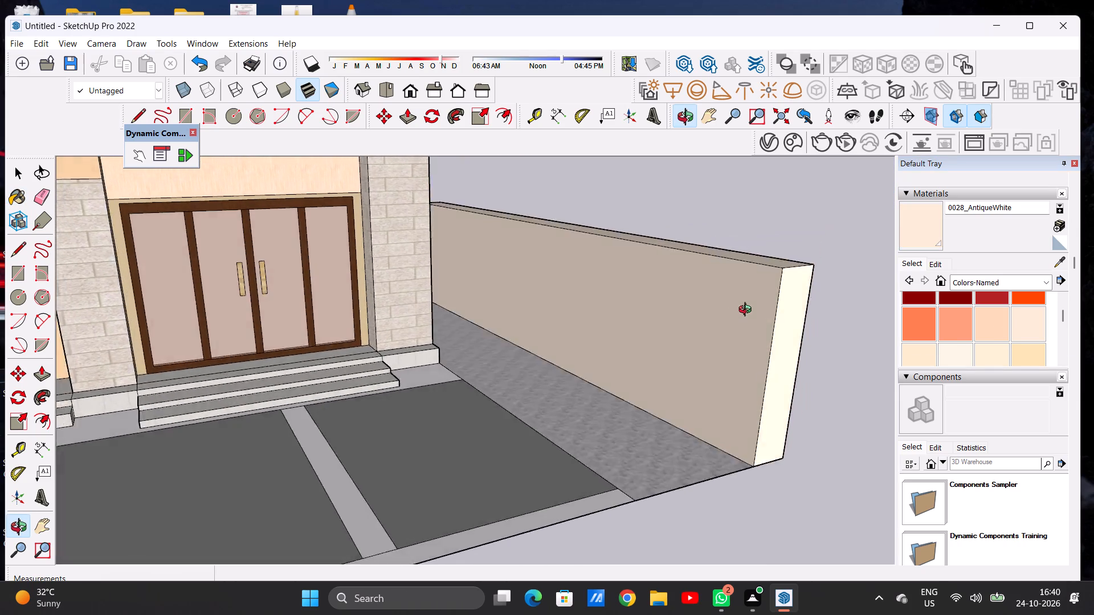
middle_click_drag(748, 311, 442, 306)
left_click(364, 325)
scroll(498, 335, "down", 8)
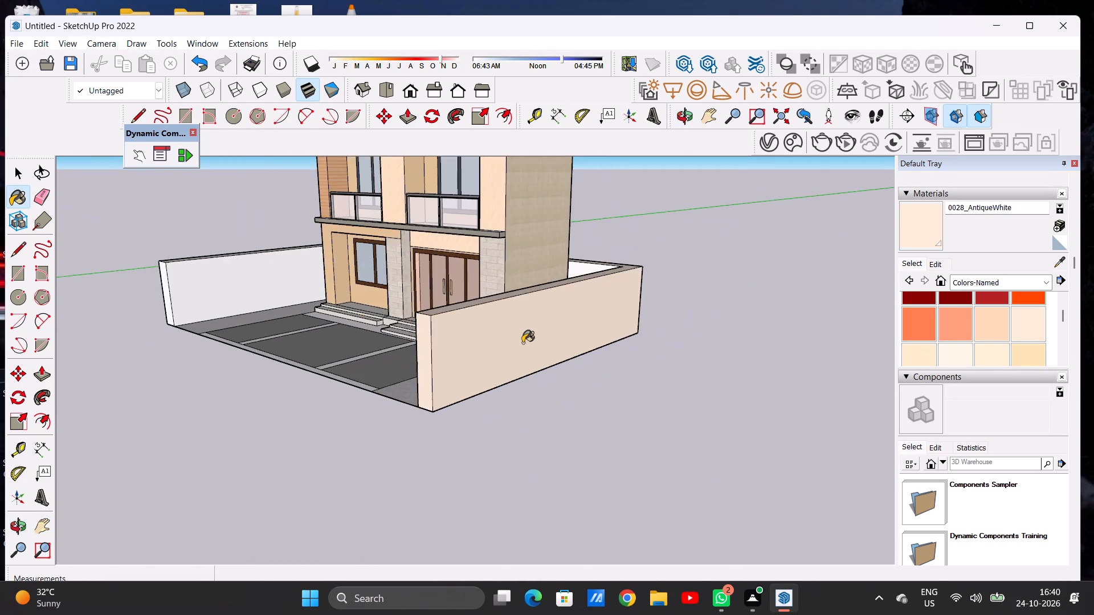
scroll(522, 343, "down", 5)
middle_click_drag(410, 354, 164, 442)
scroll(544, 359, "up", 9)
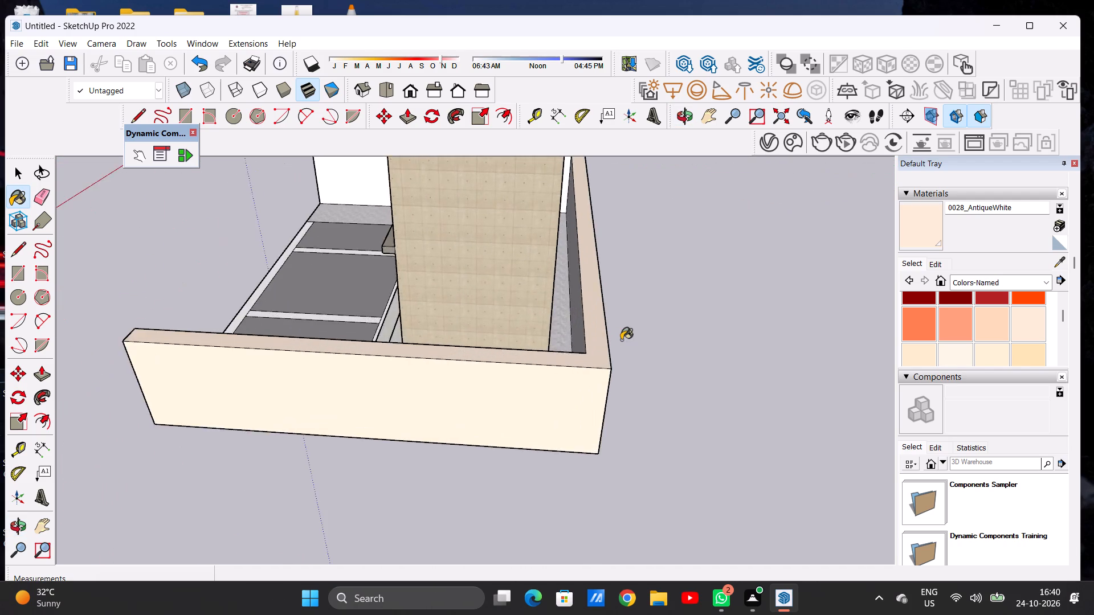
Paint the remaining unpainted faces of the entrance-side and rear boundary walls with 0028_AntiqueWhite.
scroll(621, 340, "up", 4)
left_click(562, 352)
scroll(512, 357, "down", 6)
middle_click_drag(615, 356, 491, 333)
left_click(462, 355)
scroll(484, 374, "down", 8)
middle_click_drag(372, 366, 666, 384)
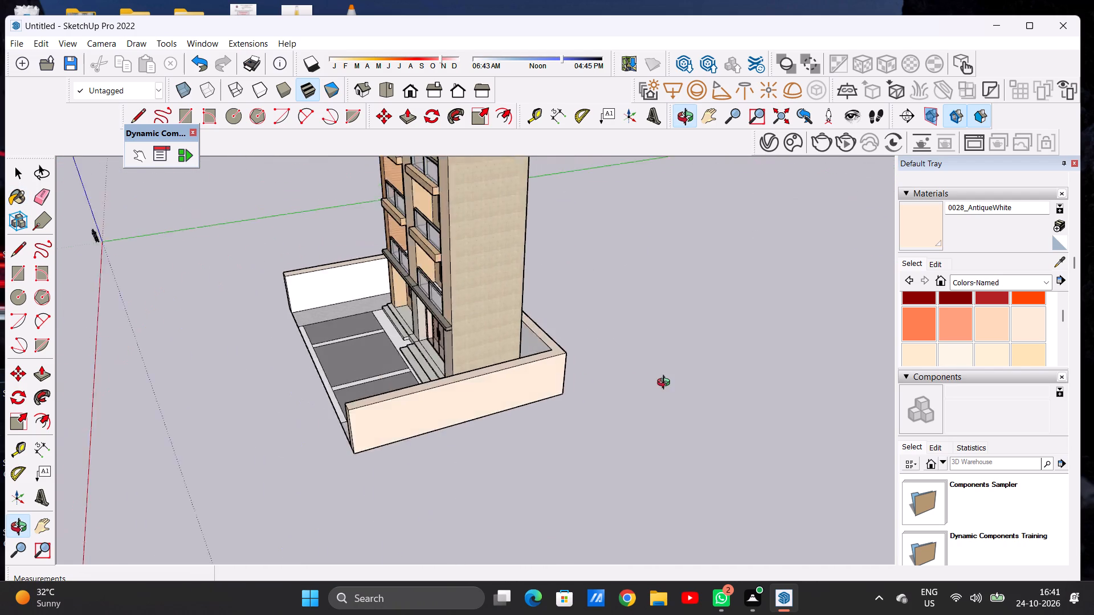
middle_click_drag(666, 384, 702, 389)
scroll(562, 345, "up", 3)
scroll(561, 342, "down", 1)
scroll(561, 342, "up", 13)
left_click(546, 326)
scroll(591, 350, "down", 1)
scroll(595, 353, "up", 1)
scroll(595, 354, "down", 19)
scroll(613, 346, "up", 1)
scroll(613, 346, "down", 9)
Paint the inner face and front end of the boundary wall on the ground-floor window side with 0028_AntiqueWhite.
middle_click_drag(483, 381, 769, 322)
scroll(512, 345, "up", 15)
scroll(334, 348, "up", 1)
middle_click_drag(333, 348, 259, 336)
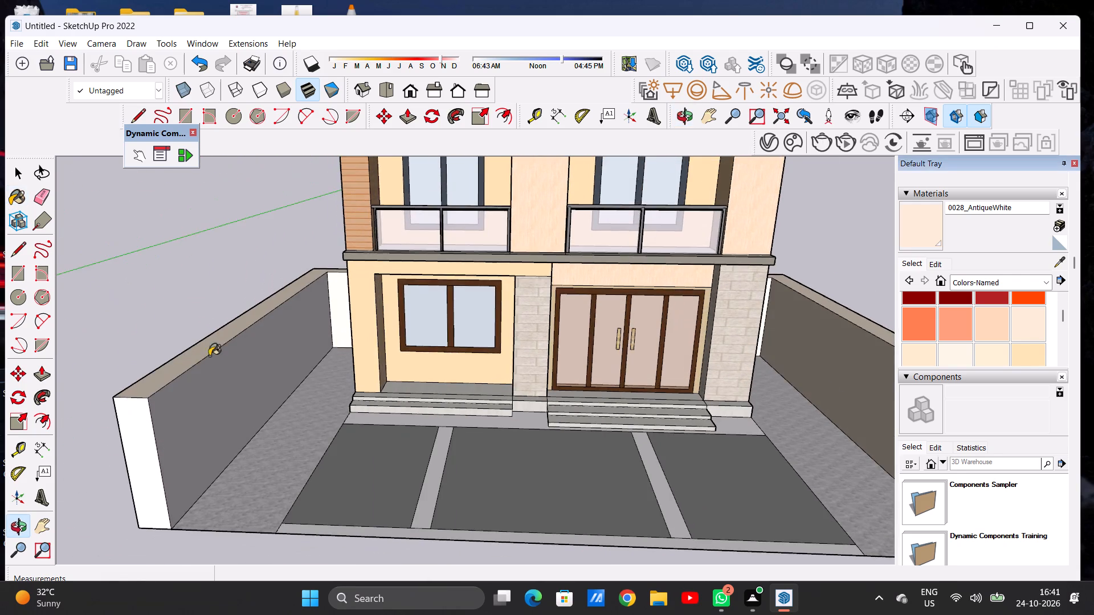
scroll(202, 366, "up", 8)
left_click(198, 387)
scroll(382, 364, "down", 14)
scroll(353, 396, "up", 4)
scroll(360, 392, "down", 1)
scroll(360, 392, "up", 10)
left_click(391, 344)
scroll(391, 358, "down", 8)
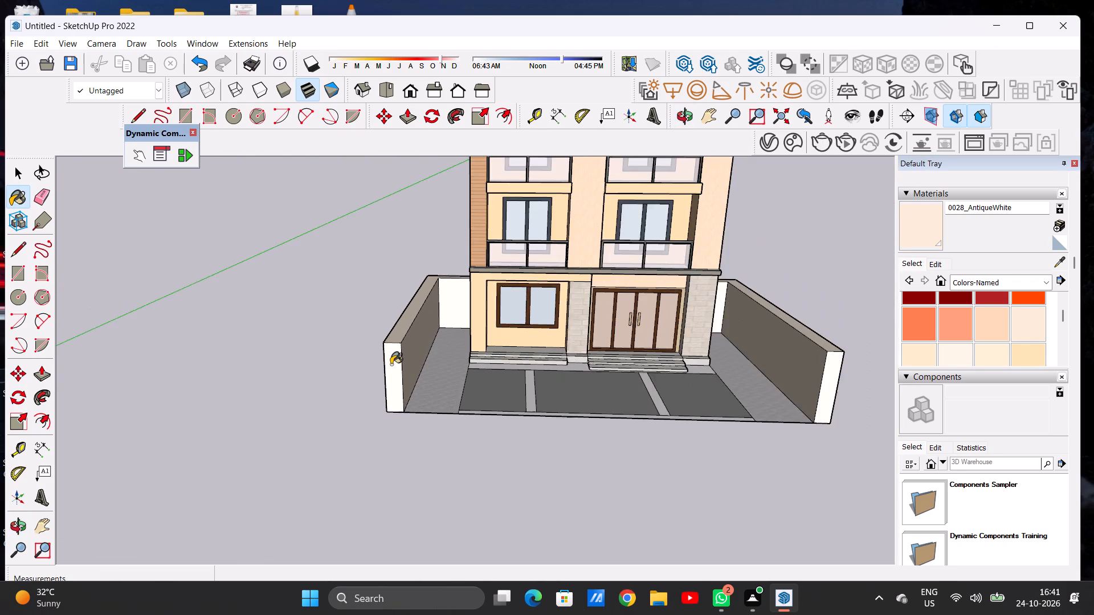
Paint the outer face of the window-side boundary wall with 0028_AntiqueWhite.
scroll(394, 350, "up", 2)
scroll(394, 350, "down", 1)
scroll(394, 350, "up", 4)
middle_click_drag(362, 359, 520, 353)
scroll(520, 353, "up", 6)
left_click(517, 353)
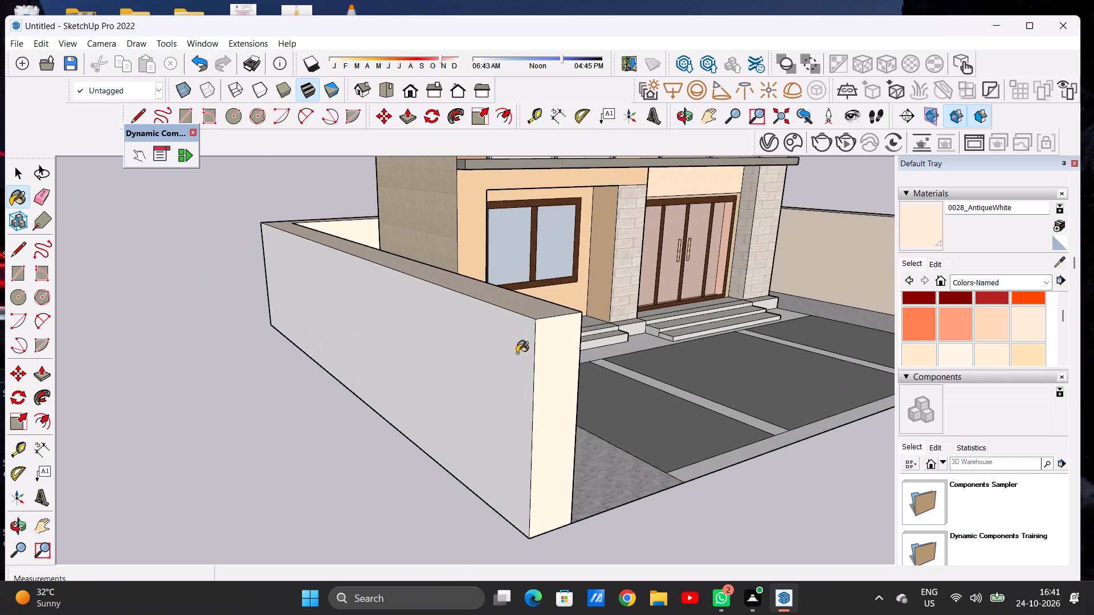
Examine the painted building, courtyard and boundary walls from the front, sides and above.
scroll(452, 362, "down", 16)
middle_click_drag(361, 352, 537, 364)
middle_click_drag(277, 368, 454, 368)
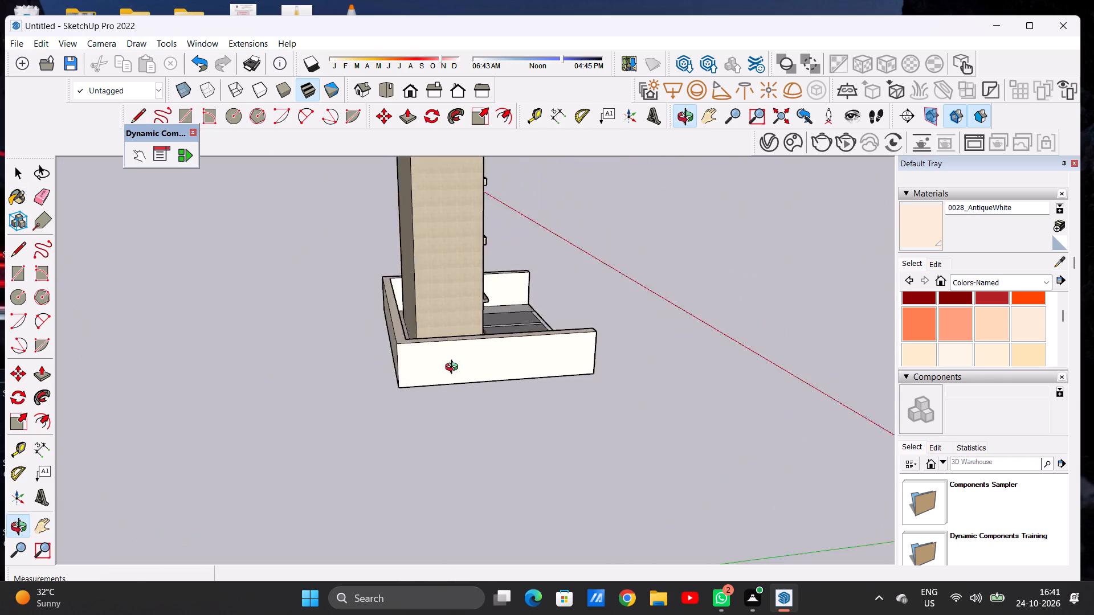
middle_click_drag(454, 368, 195, 361)
middle_click_drag(632, 339, 364, 356)
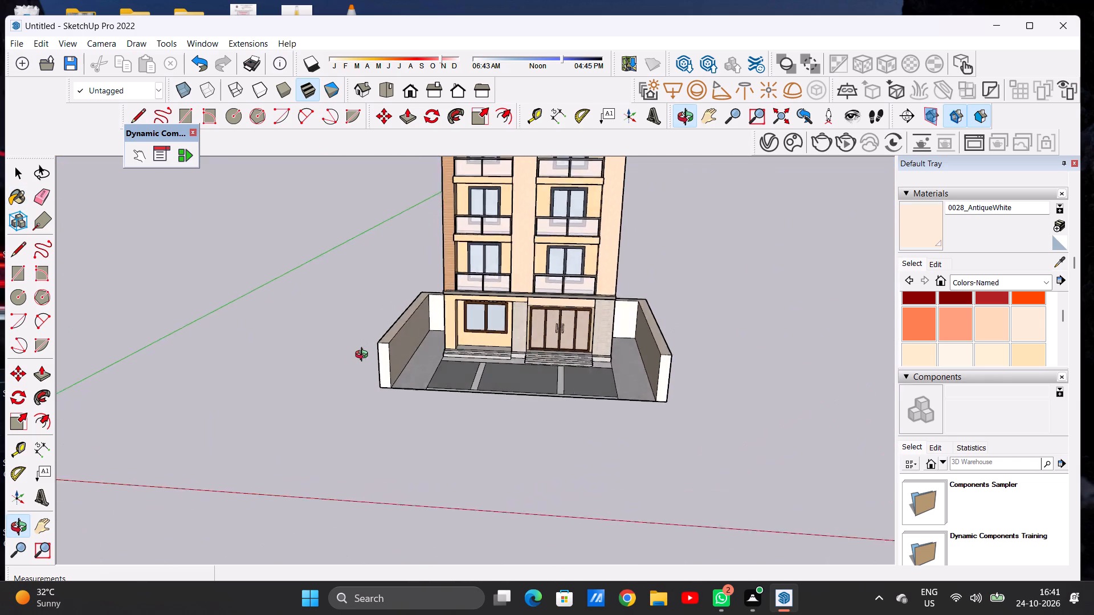
middle_click_drag(364, 356, 386, 348)
scroll(386, 348, "down", 5)
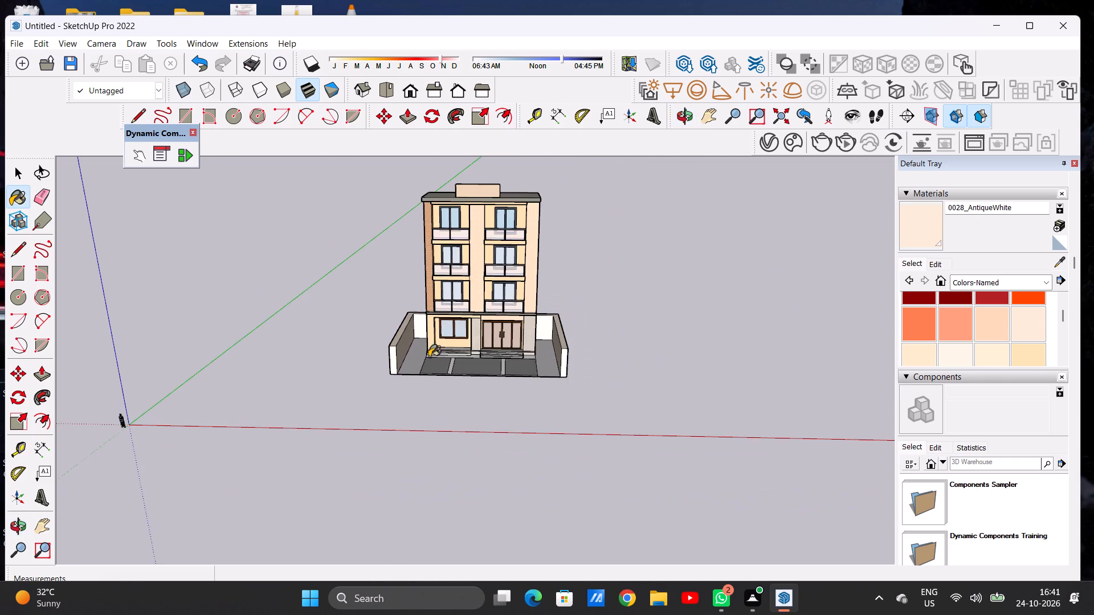
scroll(469, 342, "down", 4)
scroll(479, 326, "up", 5)
middle_click_drag(479, 348, 481, 301)
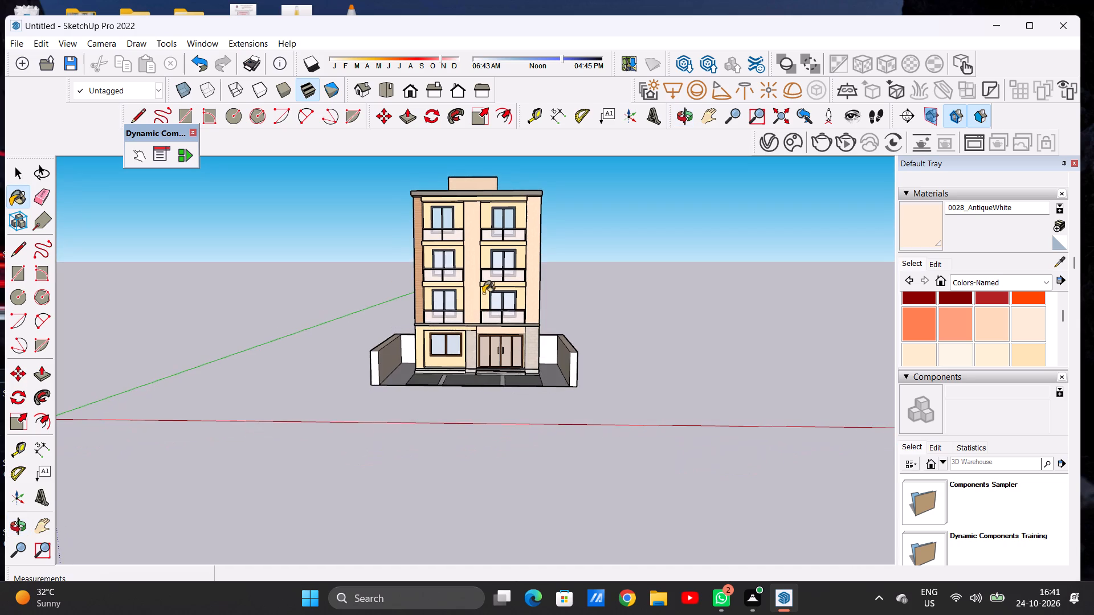
scroll(475, 367, "down", 4)
scroll(488, 248, "up", 8)
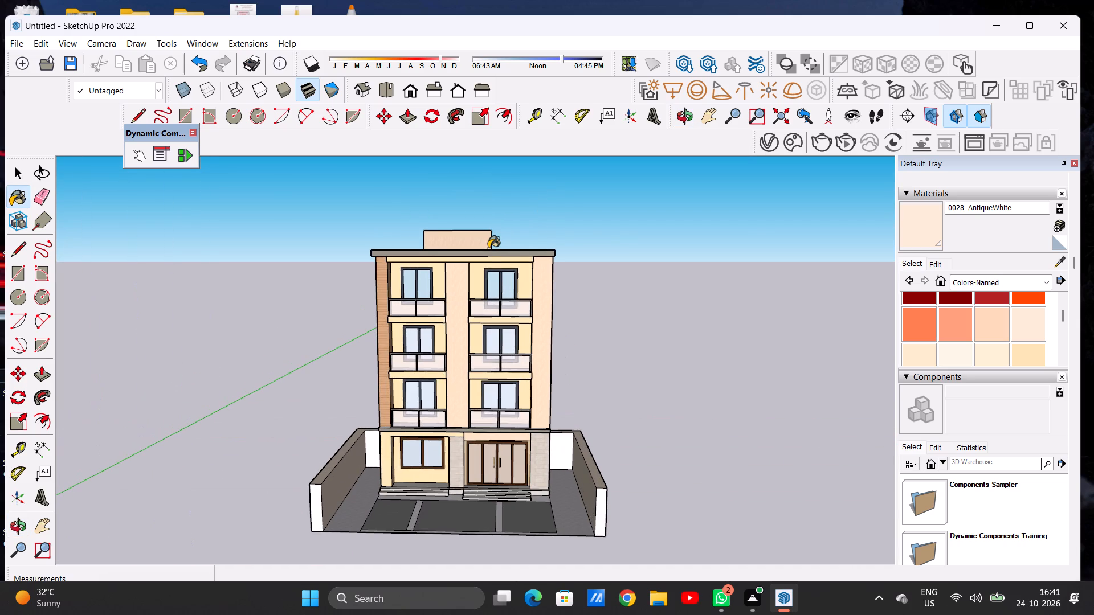
key("space")
scroll(488, 248, "down", 6)
middle_click_drag(456, 323, 460, 267)
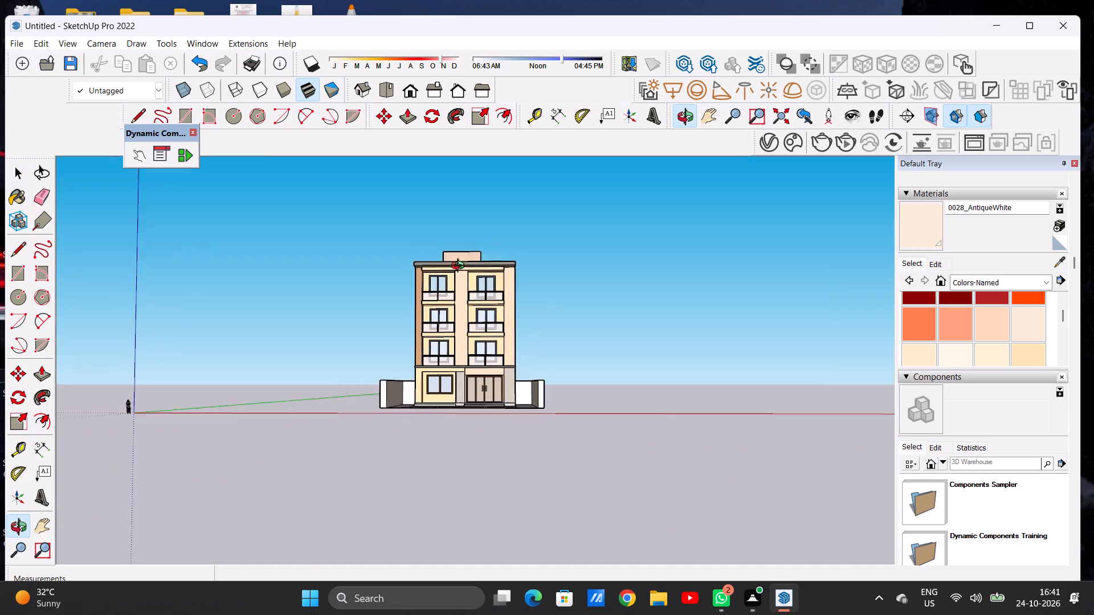
middle_click_drag(460, 267, 457, 216)
scroll(466, 232, "up", 6)
middle_click_drag(469, 248, 469, 441)
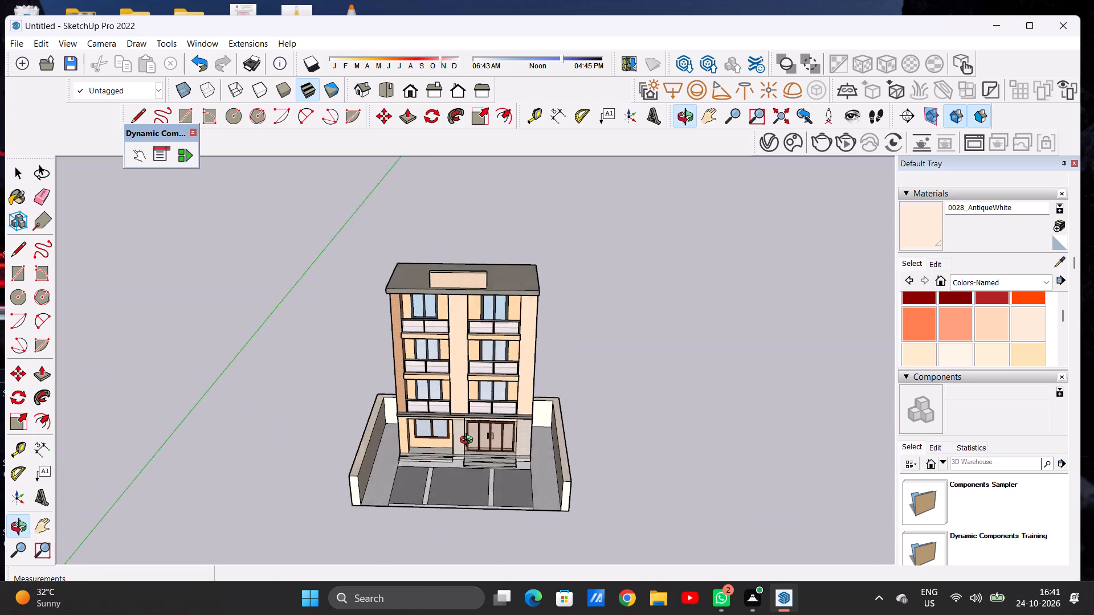
middle_click_drag(469, 441, 472, 452)
scroll(460, 304, "down", 7)
scroll(508, 475, "up", 8)
scroll(457, 354, "up", 8)
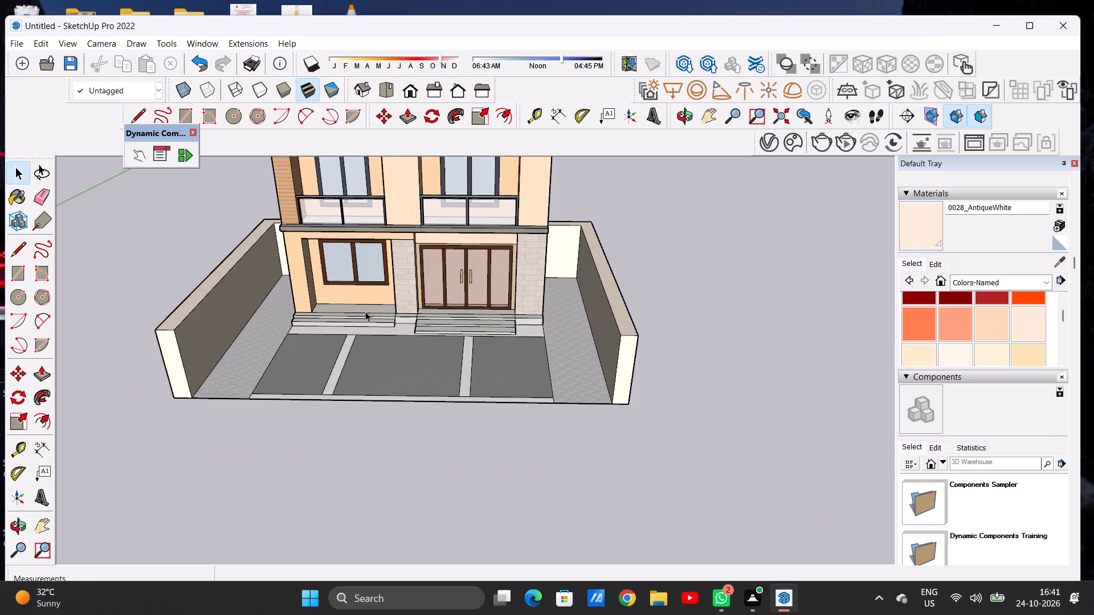
middle_click_drag(361, 327, 356, 442)
scroll(448, 407, "down", 12)
middle_click_drag(463, 380, 470, 319)
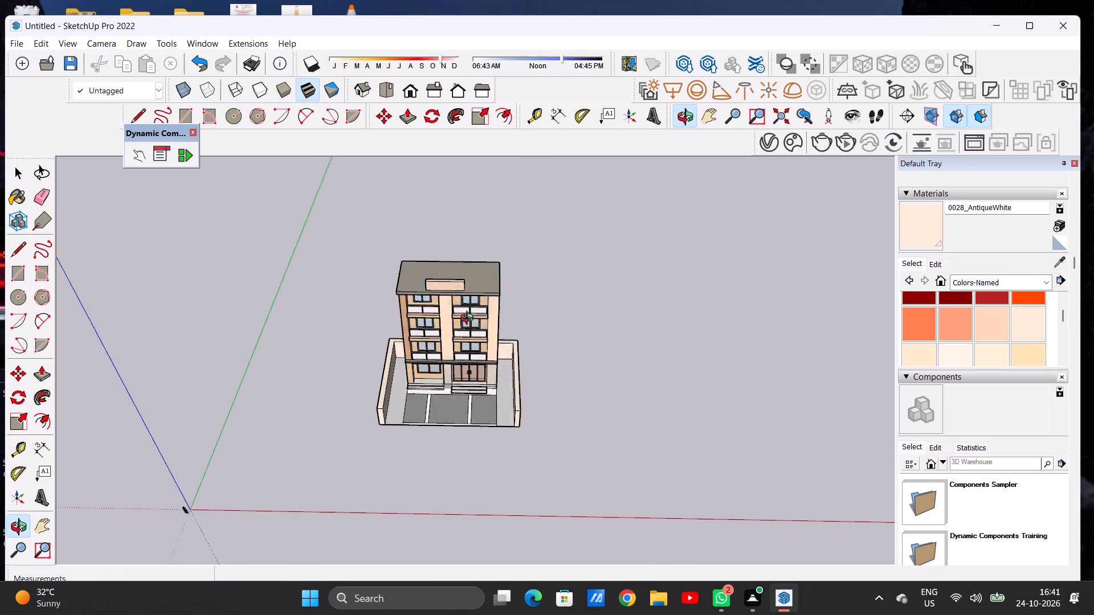
middle_click_drag(470, 319, 470, 292)
scroll(459, 440, "up", 6)
scroll(459, 434, "down", 4)
middle_click_drag(468, 409, 475, 387)
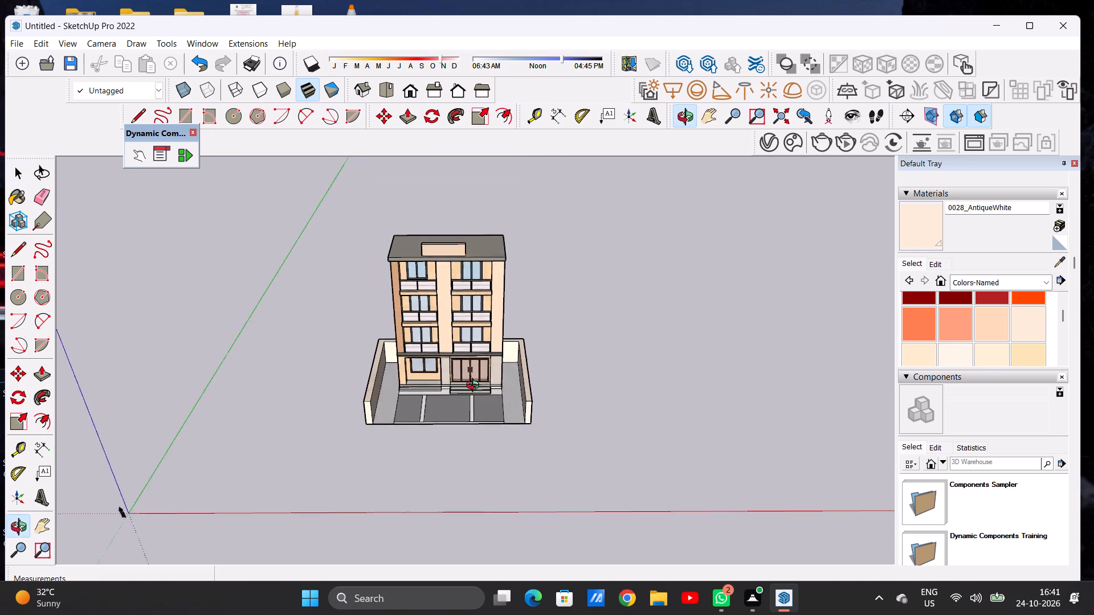
middle_click_drag(475, 387, 475, 329)
scroll(469, 329, "up", 2)
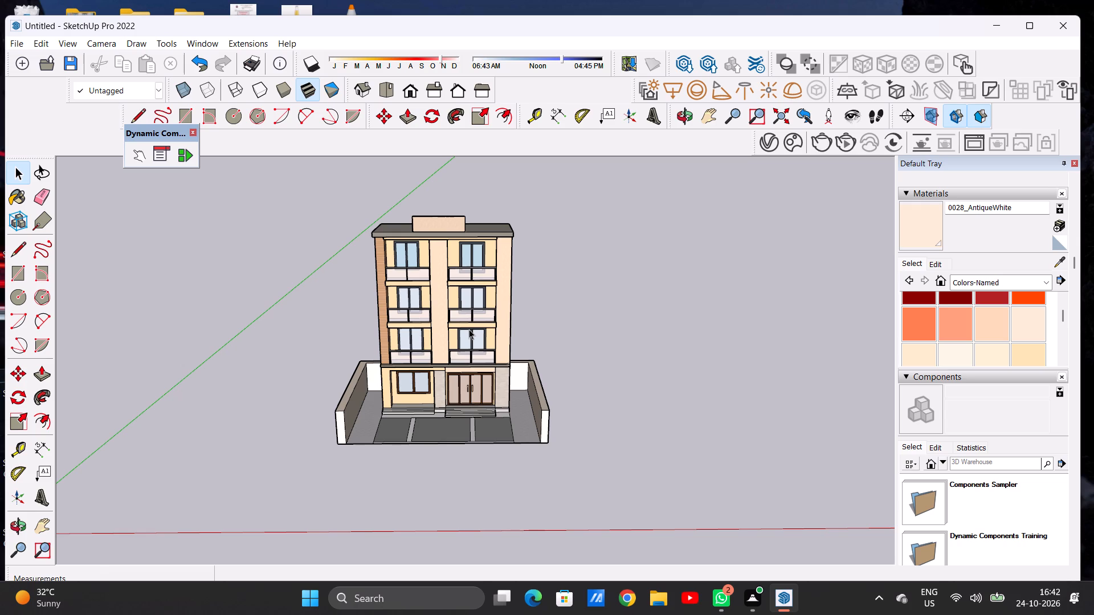
scroll(408, 339, "down", 4)
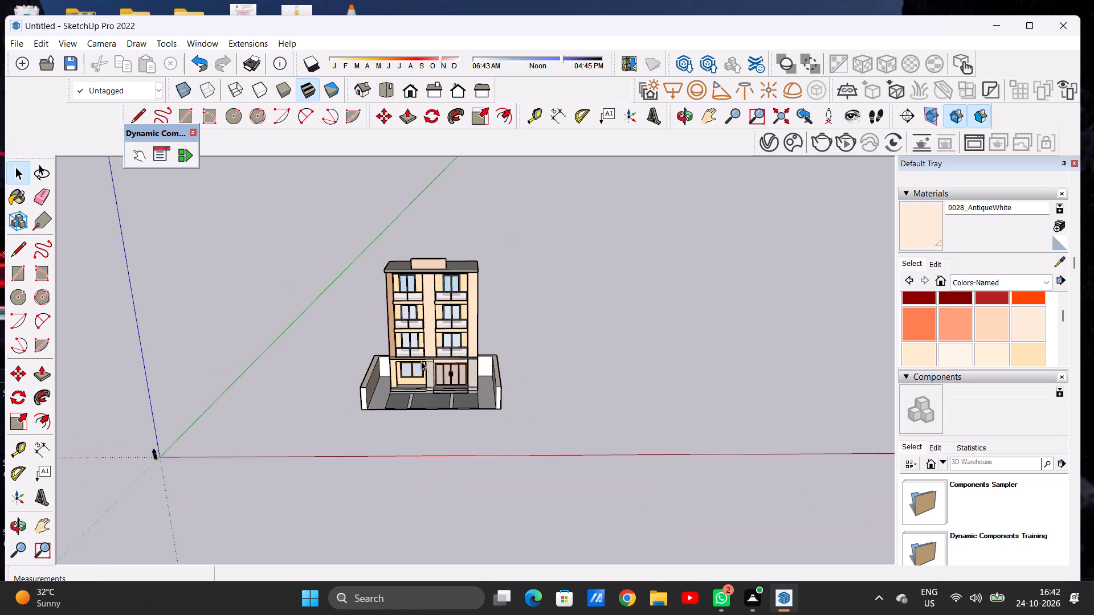
scroll(435, 389, "up", 16)
middle_click_drag(472, 378, 254, 329)
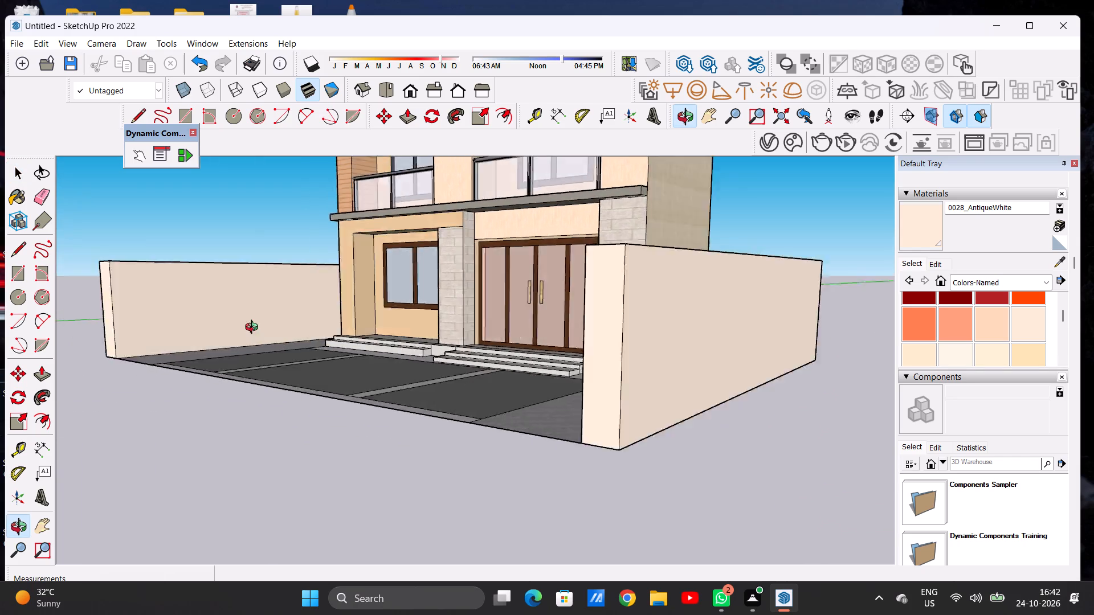
middle_click_drag(254, 329, 477, 401)
scroll(477, 401, "down", 2)
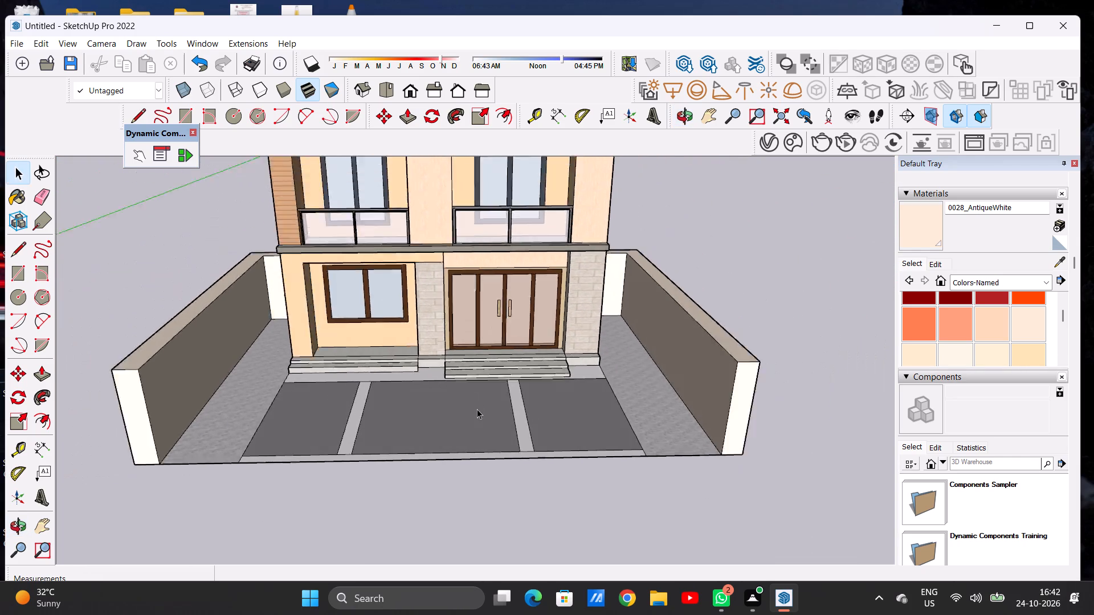
scroll(477, 409, "down", 10)
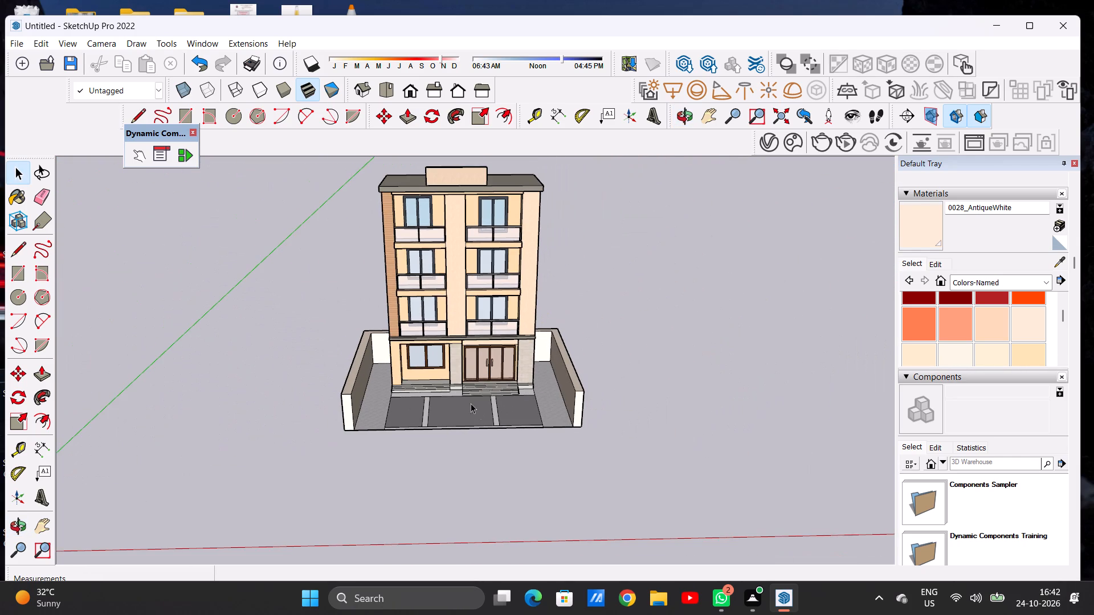
scroll(410, 330, "down", 4)
scroll(464, 378, "up", 7)
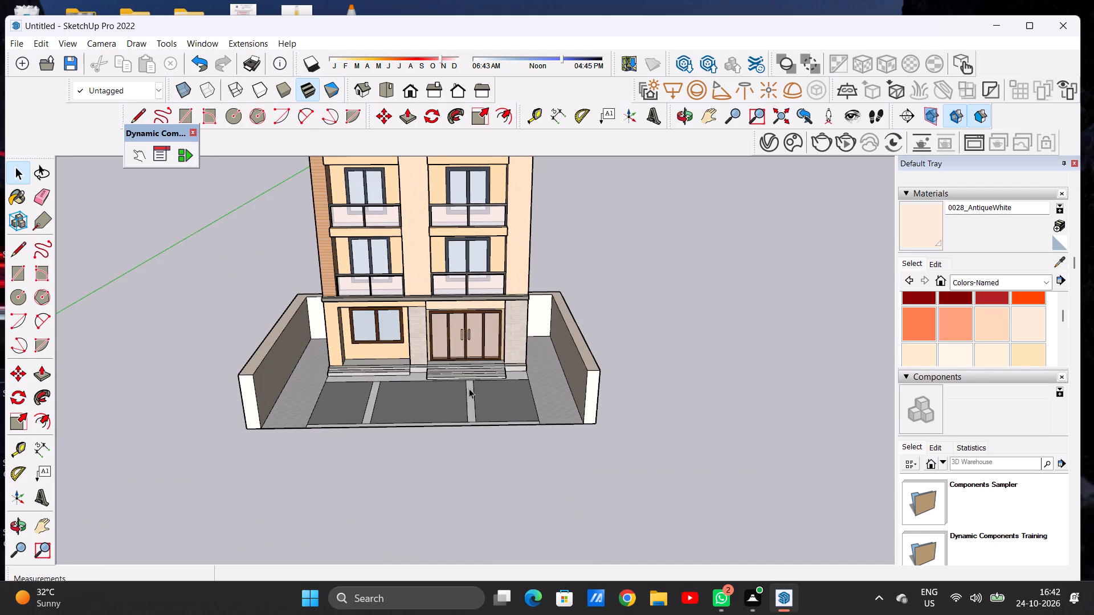
Examine the wall panel above the entrance doors up close.
middle_click_drag(469, 388, 470, 293)
scroll(473, 301, "up", 3)
scroll(473, 301, "down", 1)
scroll(473, 301, "up", 3)
scroll(473, 301, "down", 1)
scroll(473, 301, "up", 7)
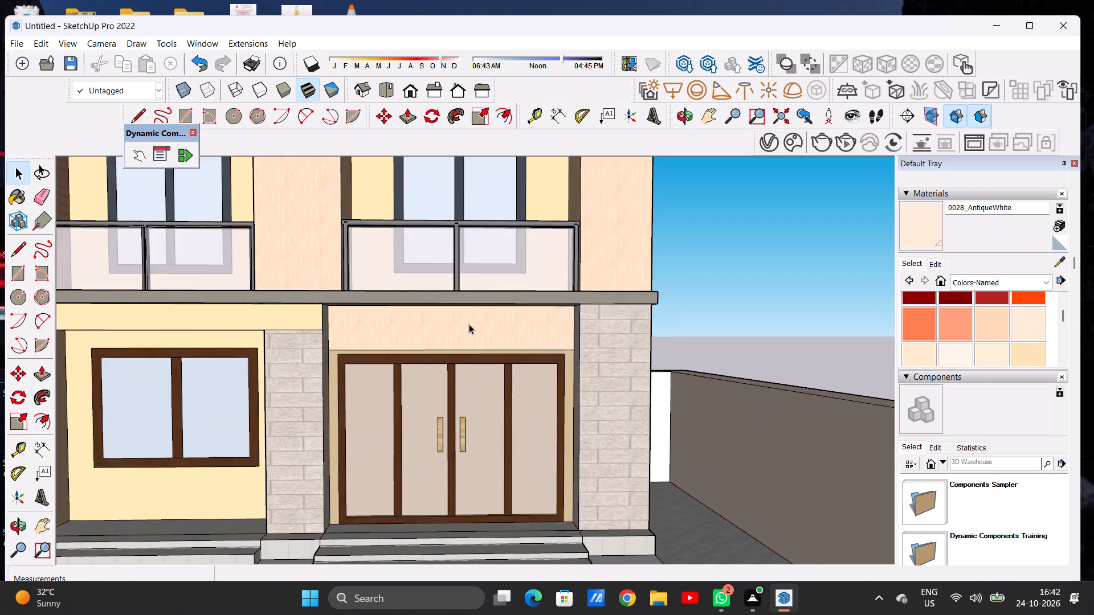
scroll(469, 324, "up", 5)
middle_click_drag(467, 330, 457, 318)
scroll(467, 342, "up", 1)
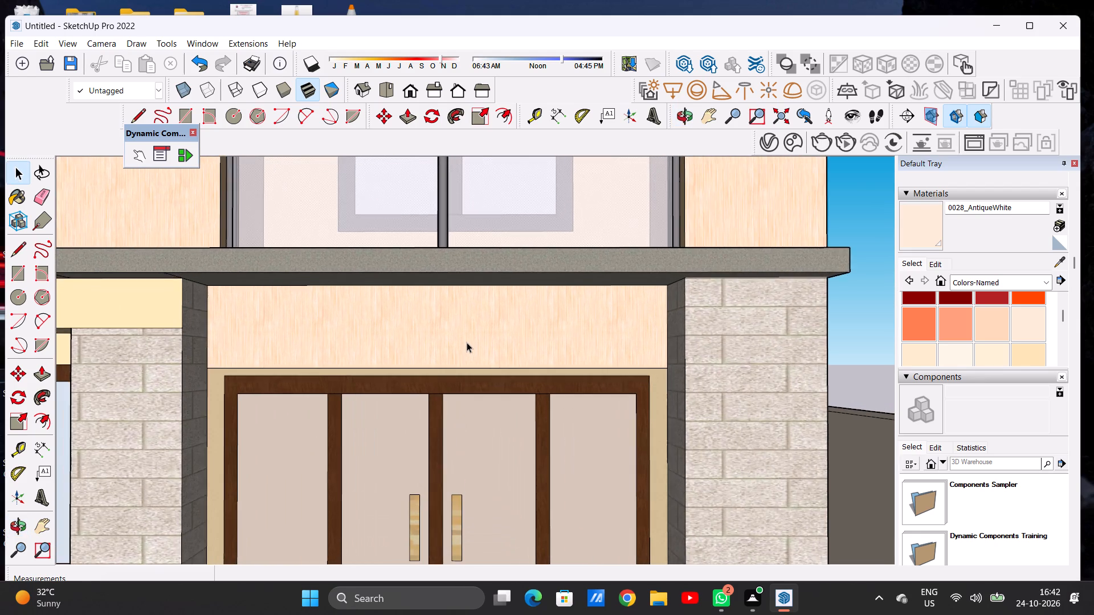
scroll(467, 342, "up", 2)
scroll(502, 339, "down", 2)
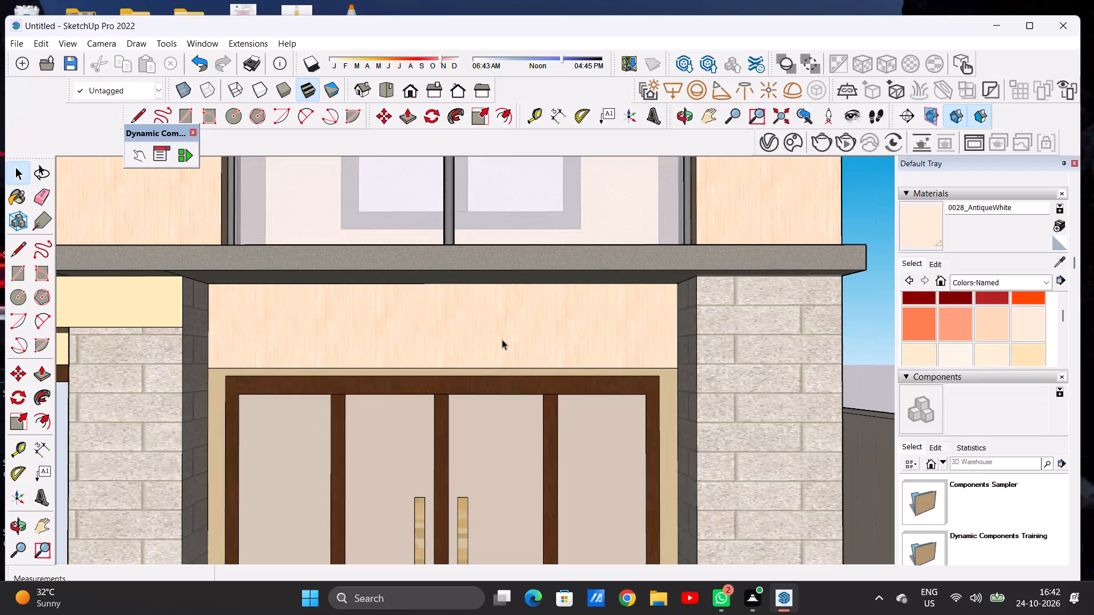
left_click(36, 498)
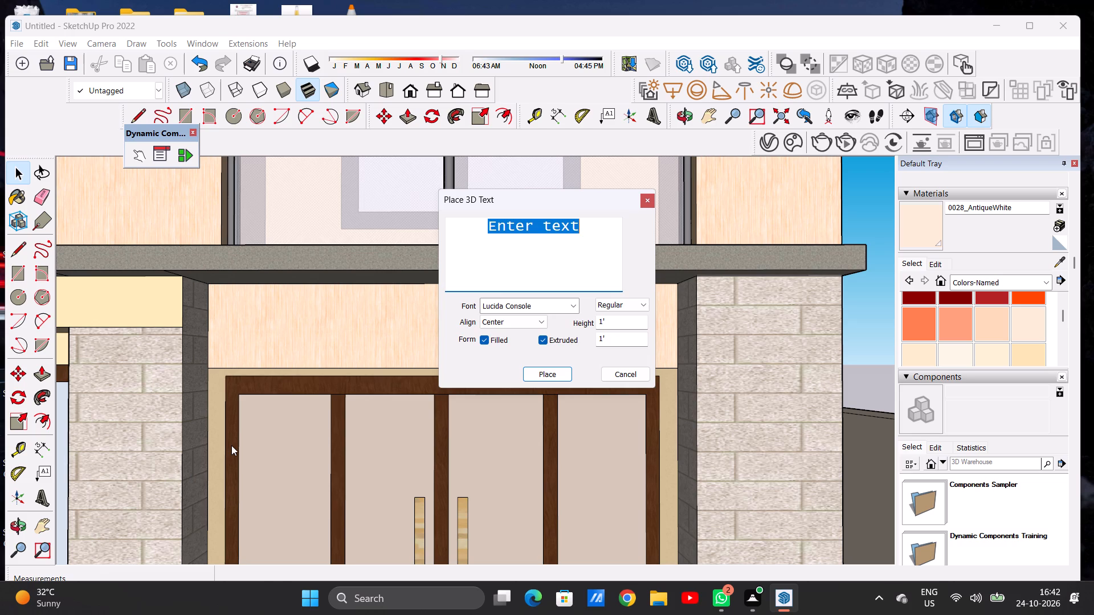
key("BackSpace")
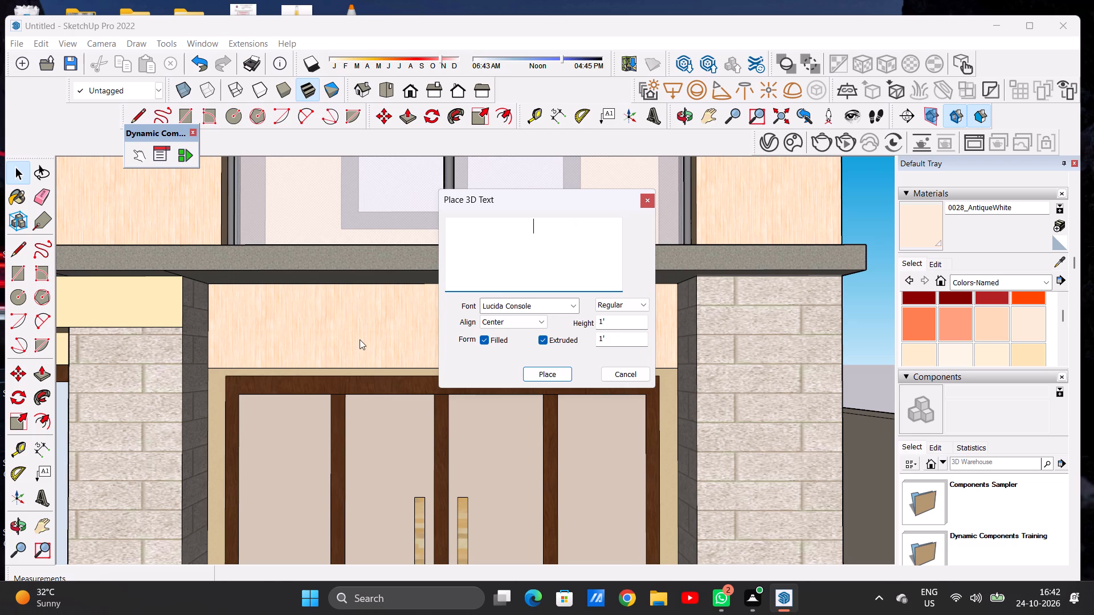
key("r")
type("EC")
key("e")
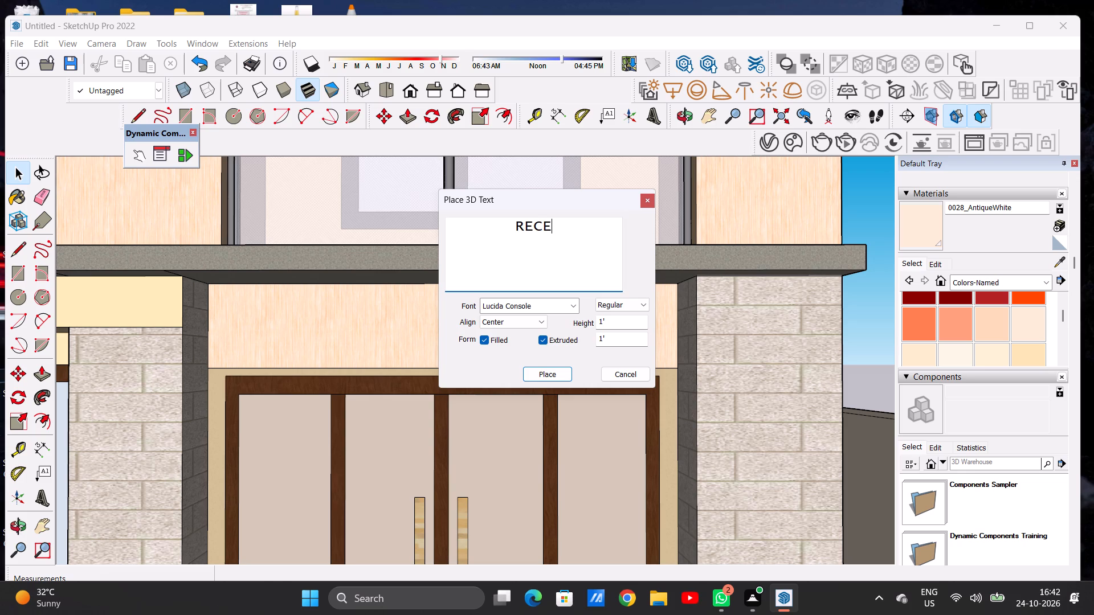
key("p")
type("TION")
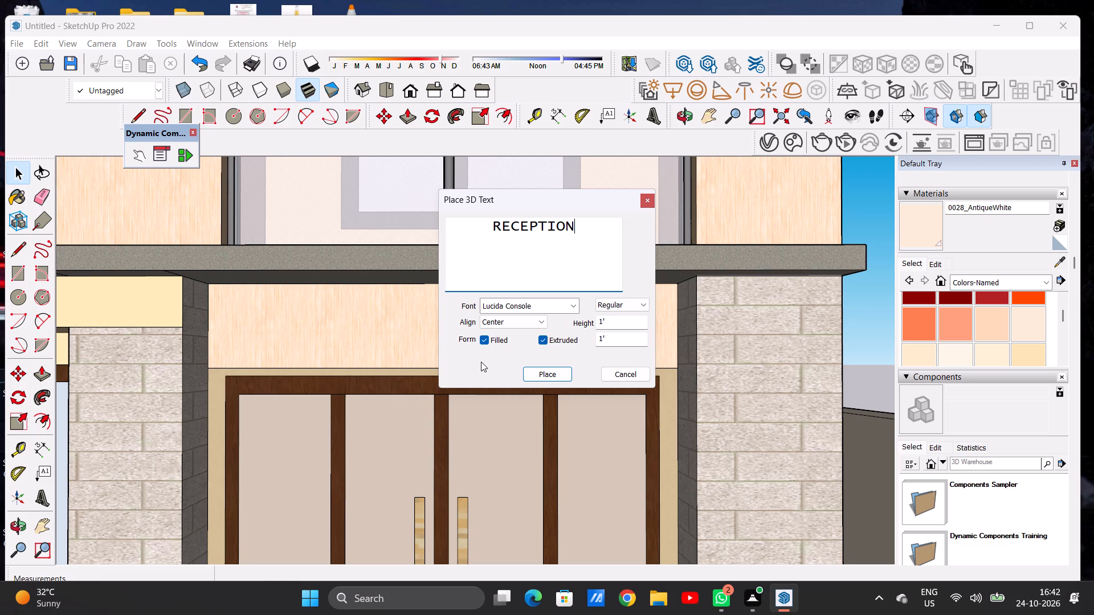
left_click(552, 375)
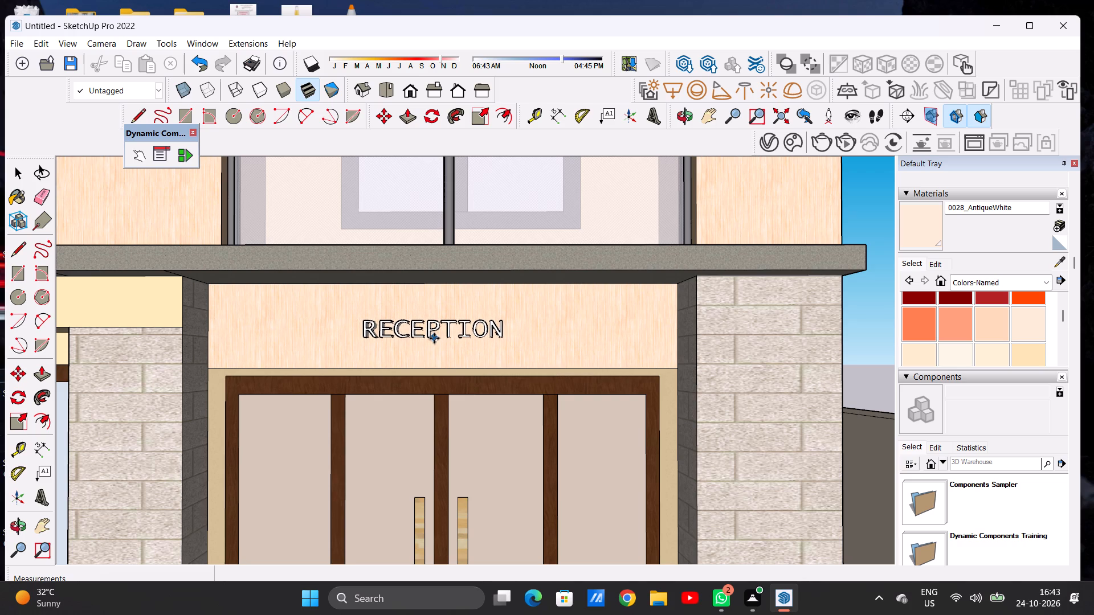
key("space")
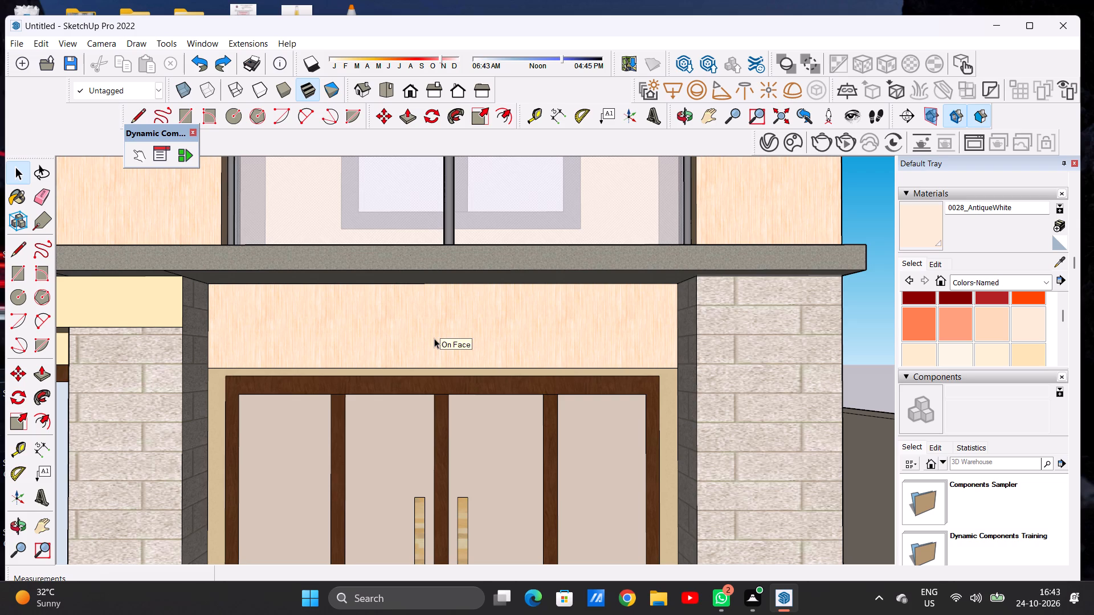
Start a new 3D text object and replace its placeholder wording with RECEPTION.
left_click(36, 498)
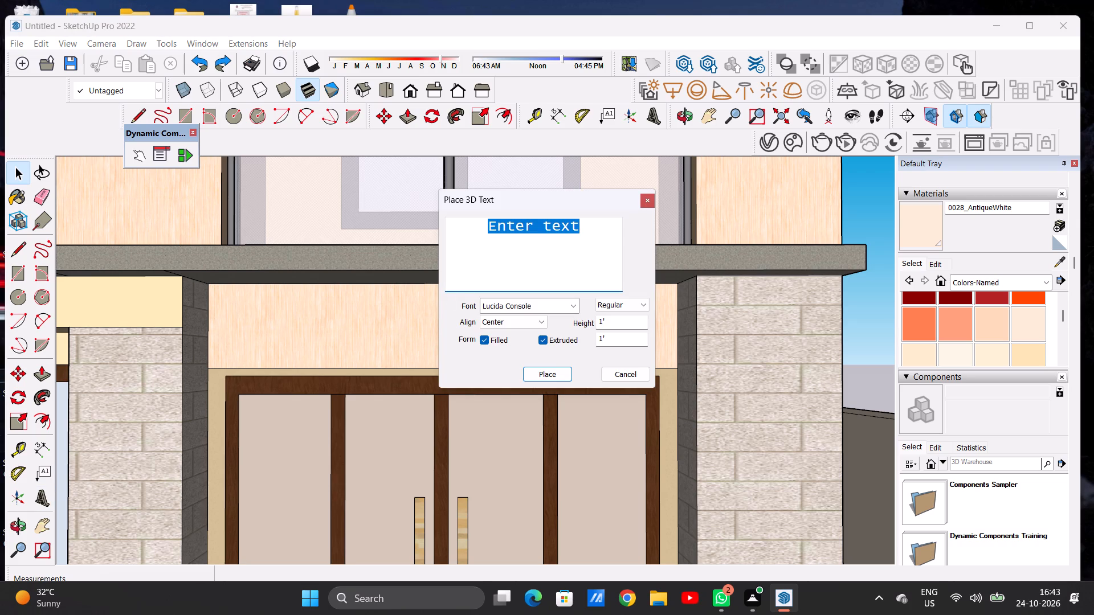
left_click(586, 222)
key("BackSpace")
key("BackSpace")
key("BackSpace")
key("BackSpace")
key("BackSpace")
key("BackSpace")
key("BackSpace")
key("BackSpace")
key("BackSpace")
key("BackSpace")
key("BackSpace")
key("BackSpace")
key("BackSpace")
key("BackSpace")
key("BackSpace")
key("BackSpace")
key("BackSpace")
key("BackSpace")
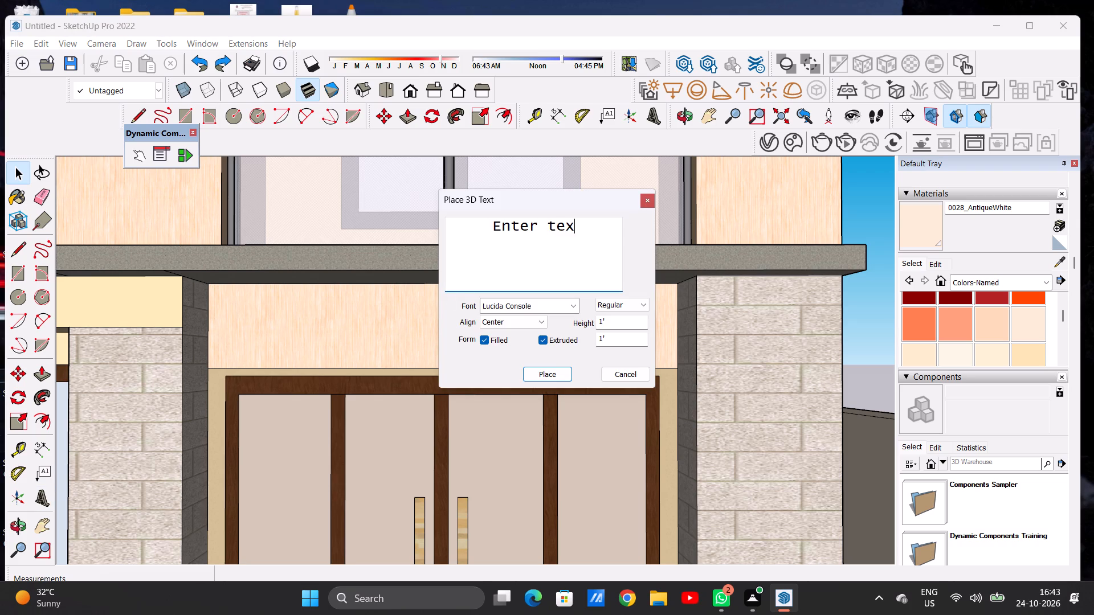
type("RECE")
type("PTION")
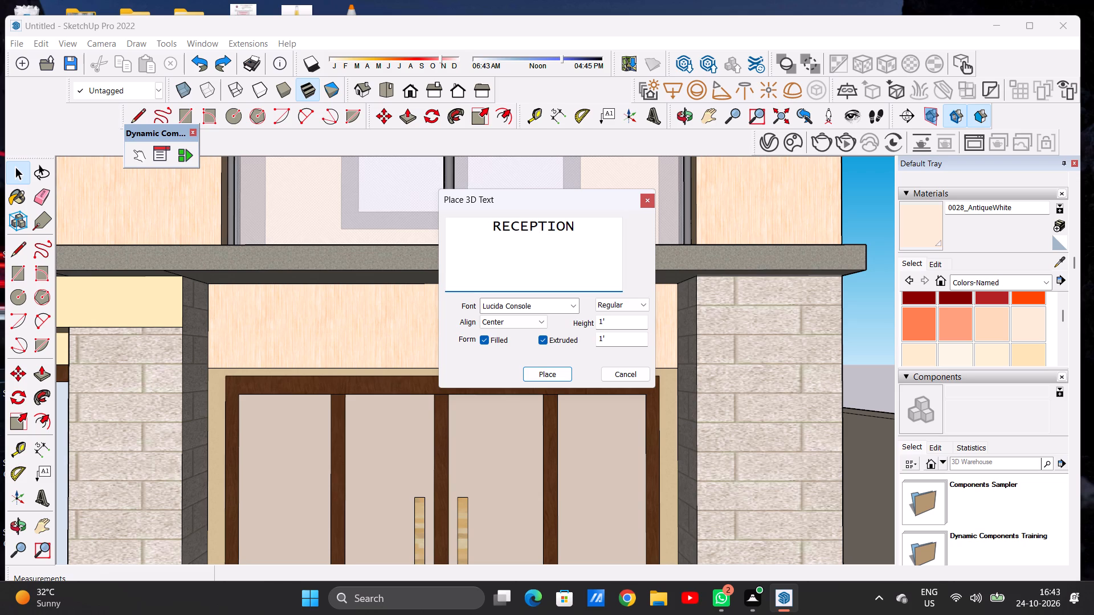
Set the RECEPTION 3D text height to 2' and place it centrally on the wall panel above the entrance doors.
left_click(605, 319)
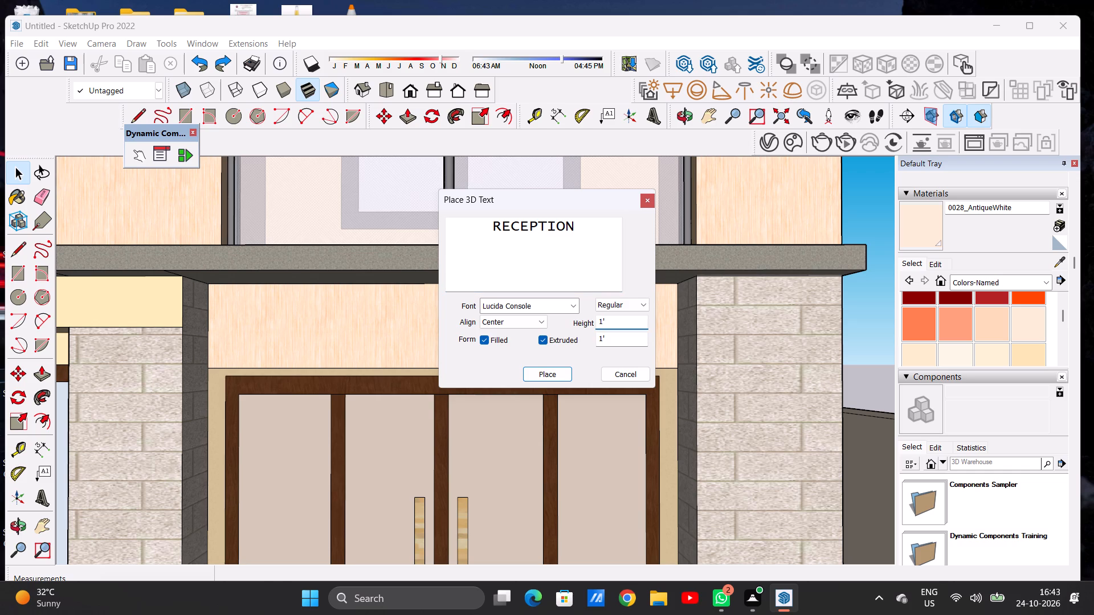
key("BackSpace")
key("BackSpace")
key("BackSpace")
key("2")
key("apostrophe")
left_click(544, 374)
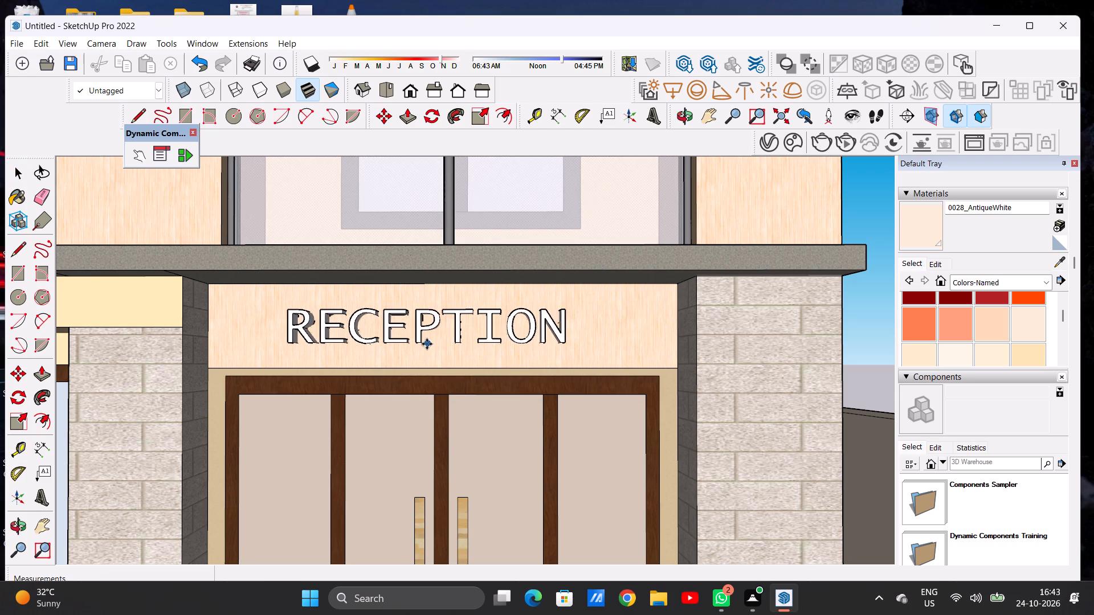
left_click(448, 343)
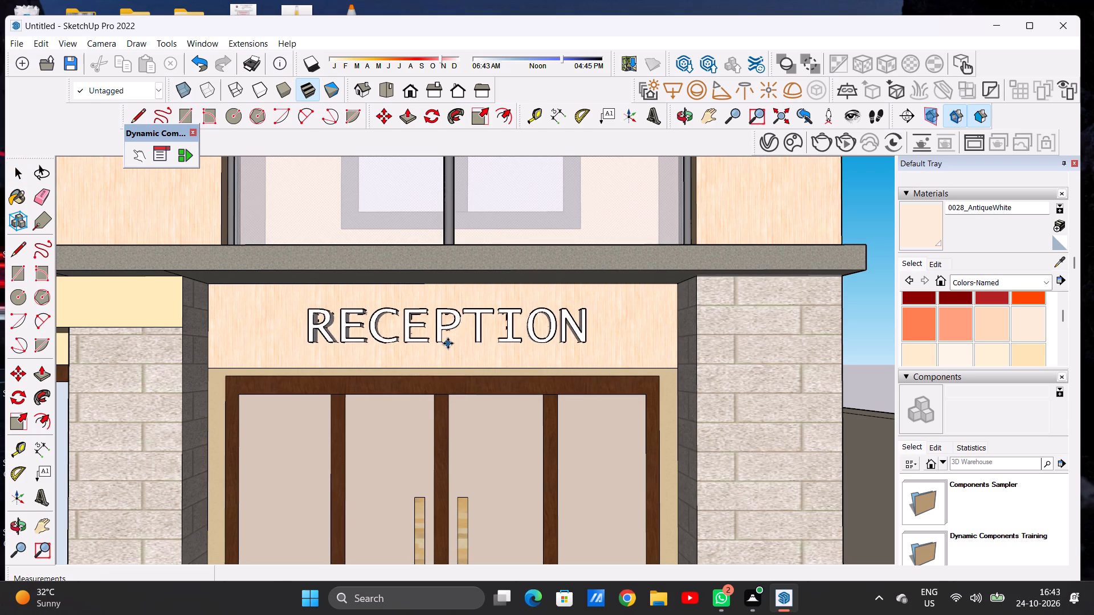
key("space")
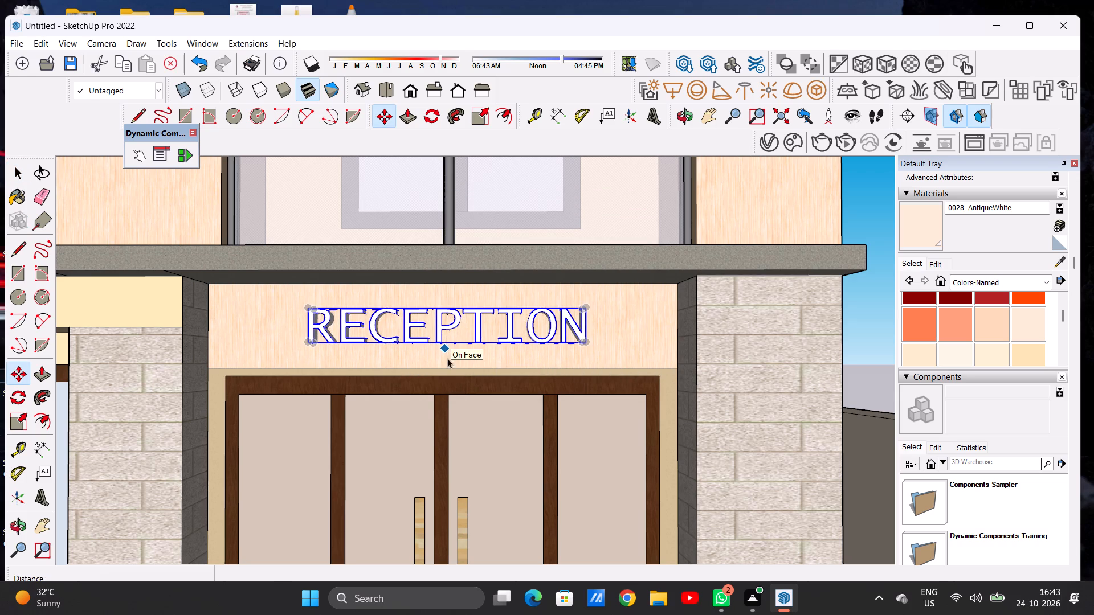
Examine the RECEPTION lettering above the entrance from the front and both sides, up close and with the whole facade.
scroll(432, 383, "down", 11)
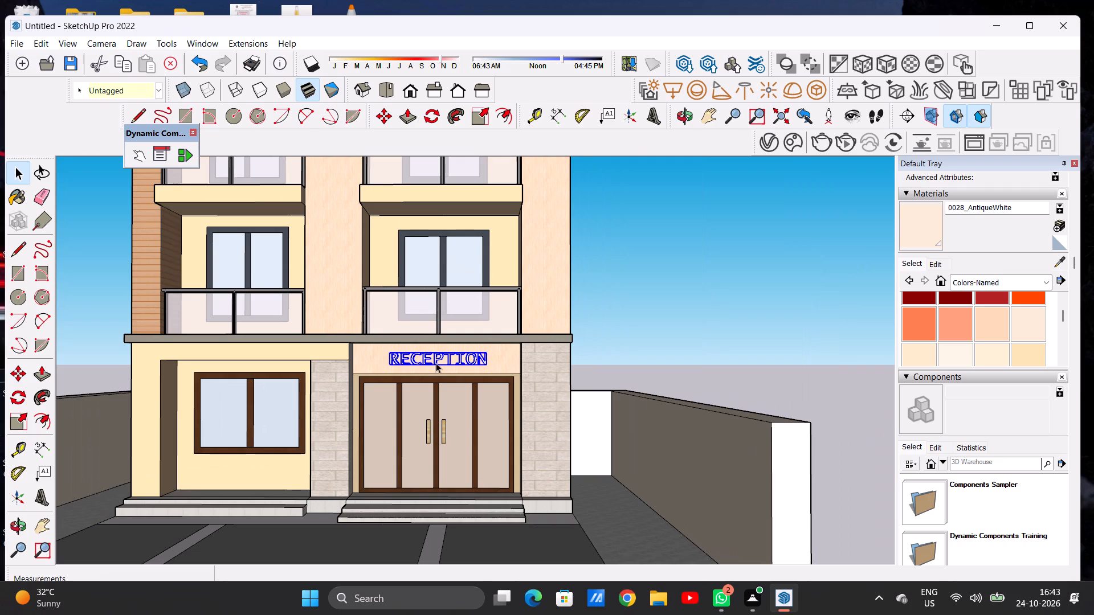
scroll(442, 363, "up", 2)
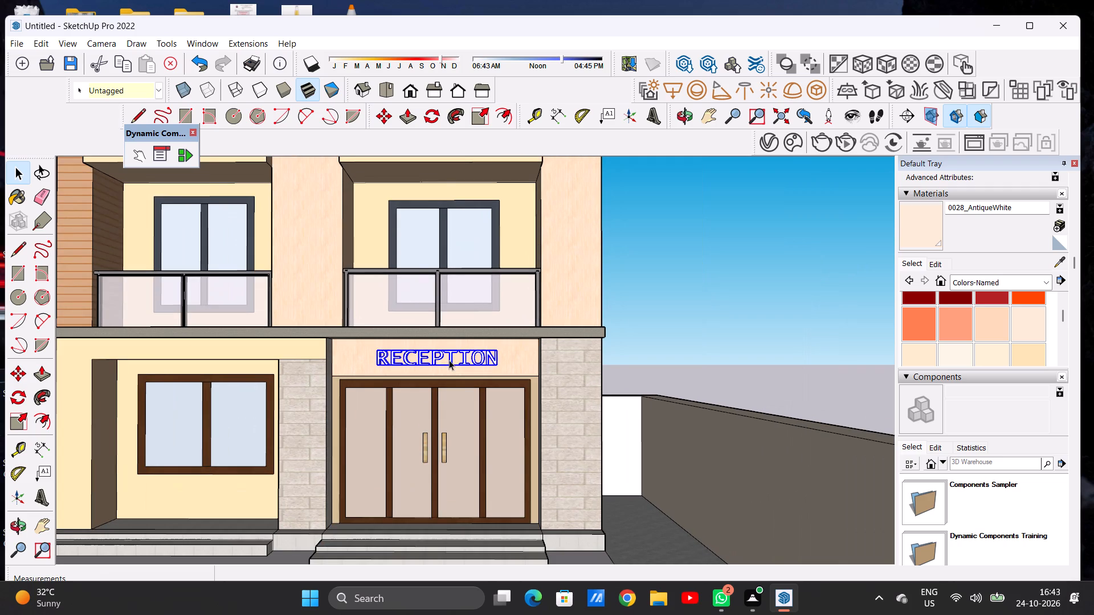
scroll(454, 358, "up", 6)
middle_click_drag(488, 356, 373, 429)
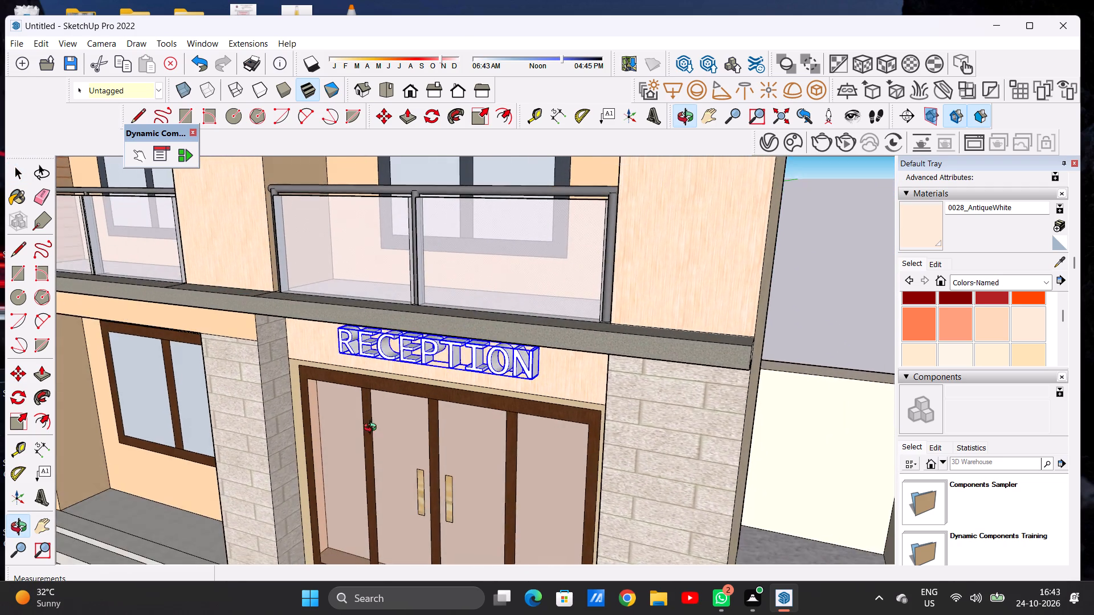
middle_click_drag(373, 429, 484, 421)
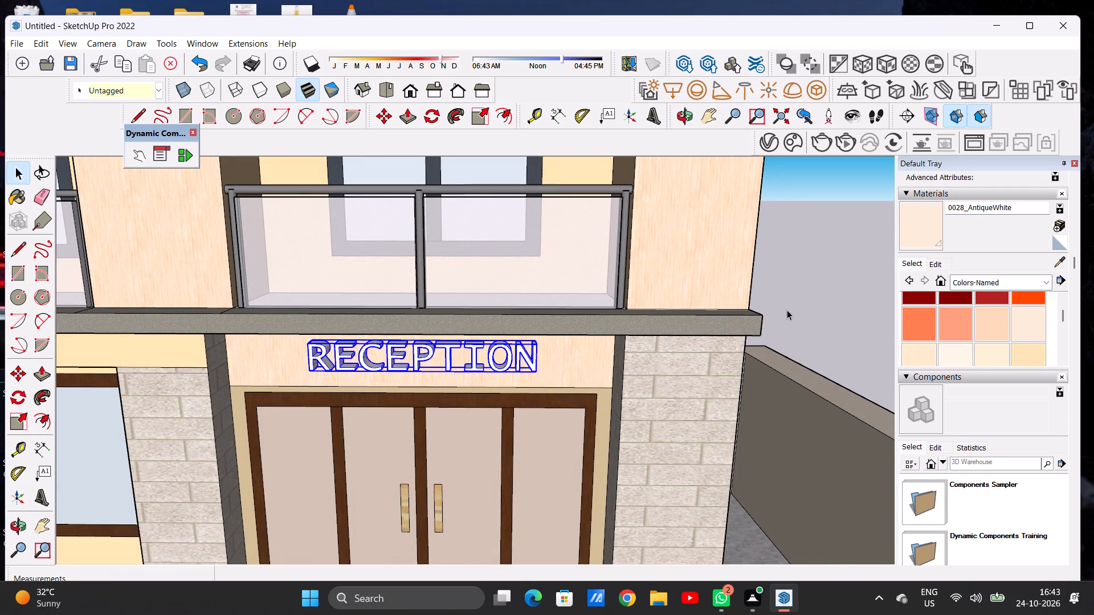
left_click(789, 309)
scroll(434, 343, "down", 6)
middle_click_drag(445, 356, 466, 296)
scroll(344, 380, "down", 15)
scroll(384, 389, "up", 11)
middle_click_drag(429, 379, 288, 384)
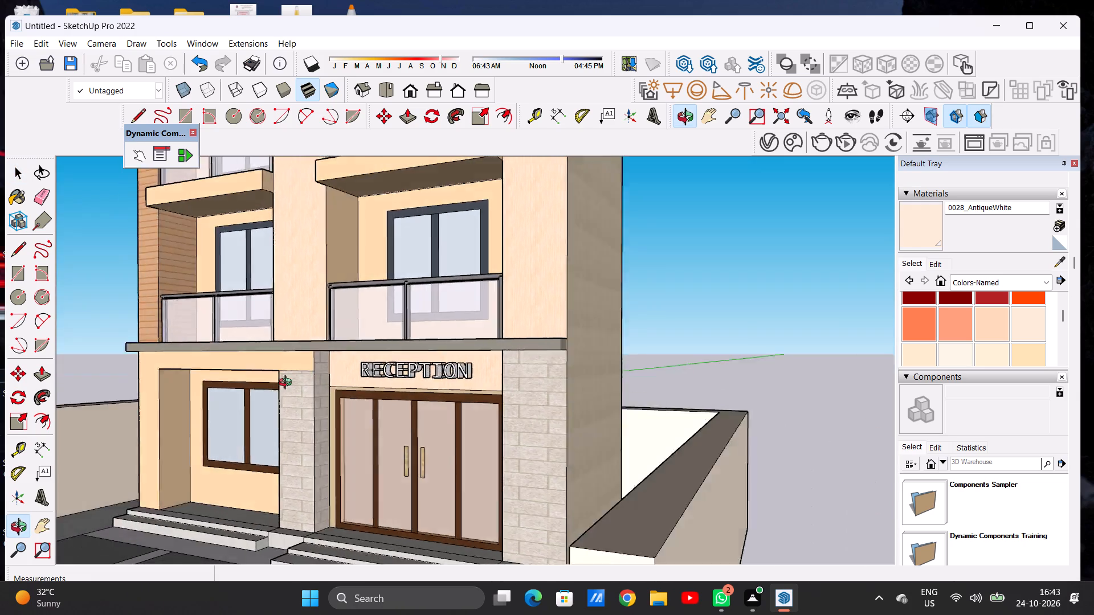
middle_click_drag(288, 384, 587, 397)
middle_click_drag(355, 397, 444, 411)
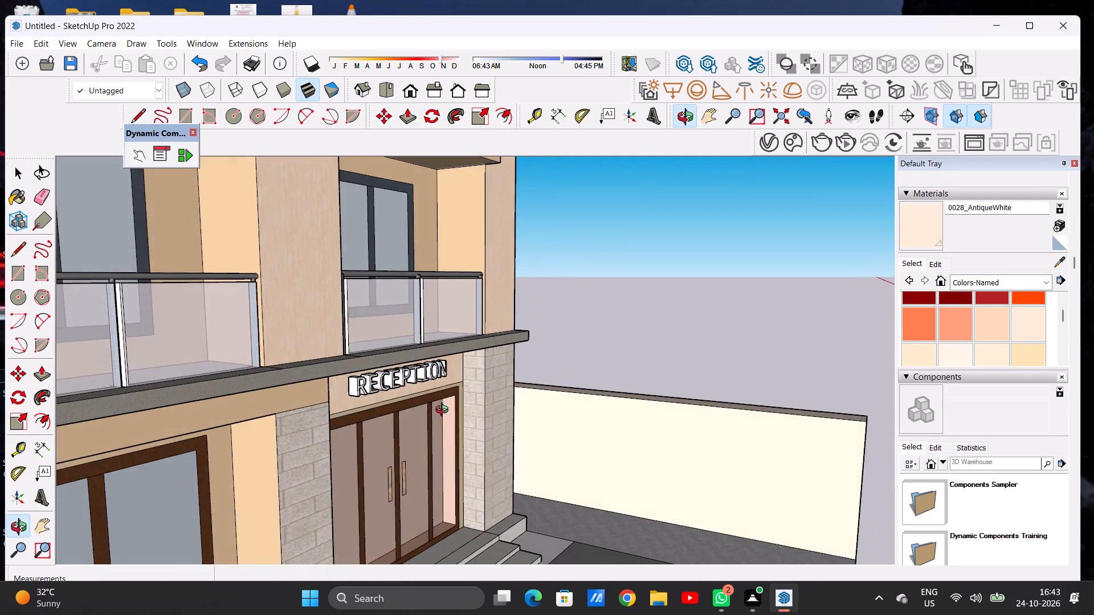
middle_click_drag(444, 411, 250, 405)
scroll(399, 403, "down", 10)
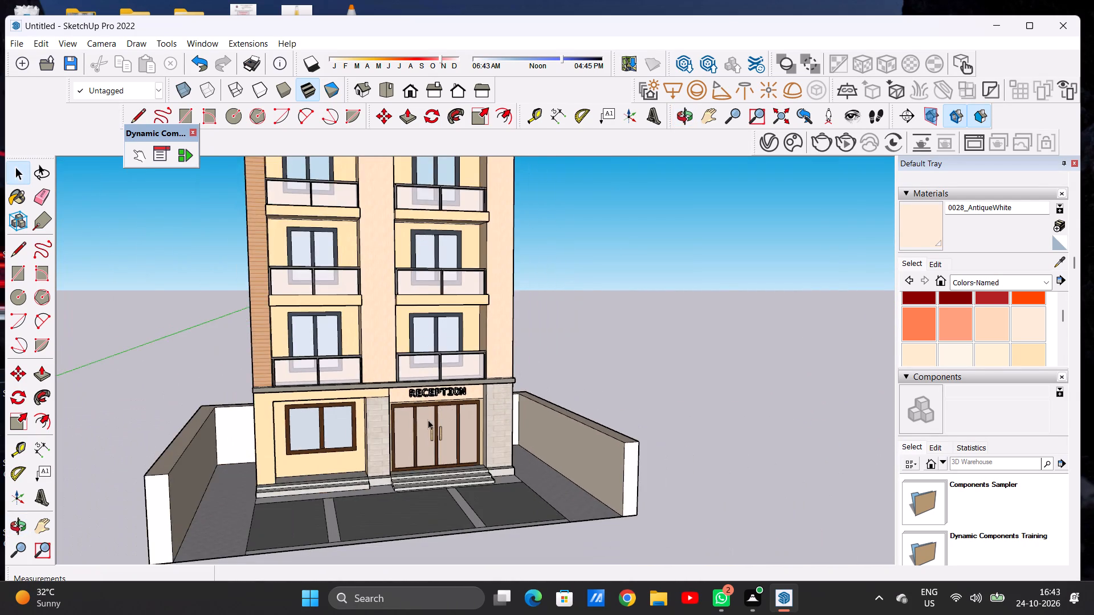
middle_click_drag(428, 420, 356, 404)
scroll(412, 406, "up", 14)
middle_click_drag(517, 387, 405, 411)
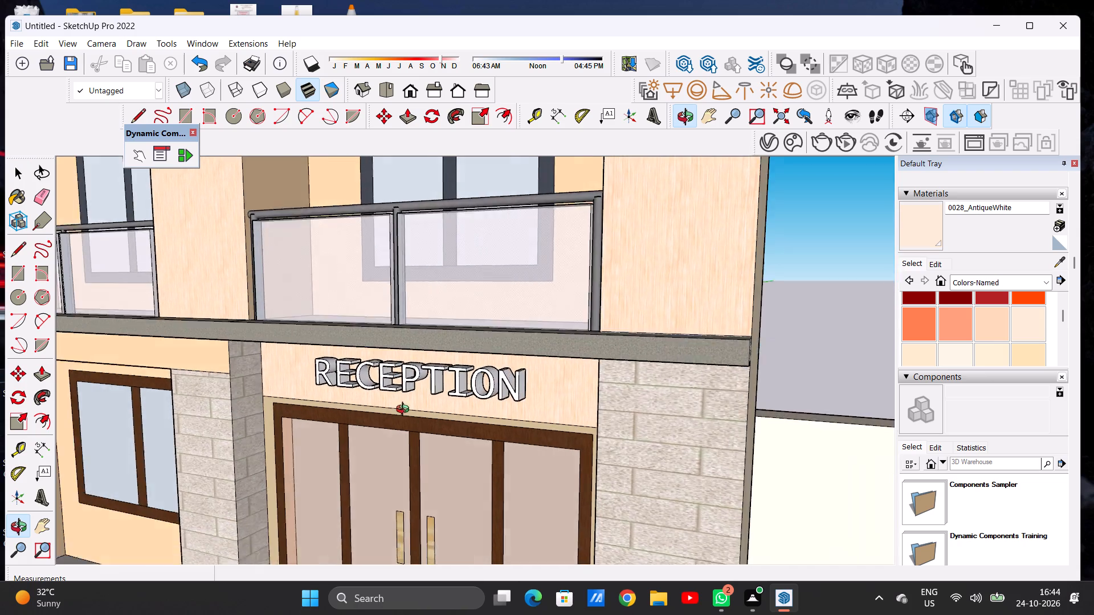
middle_click_drag(405, 411, 654, 387)
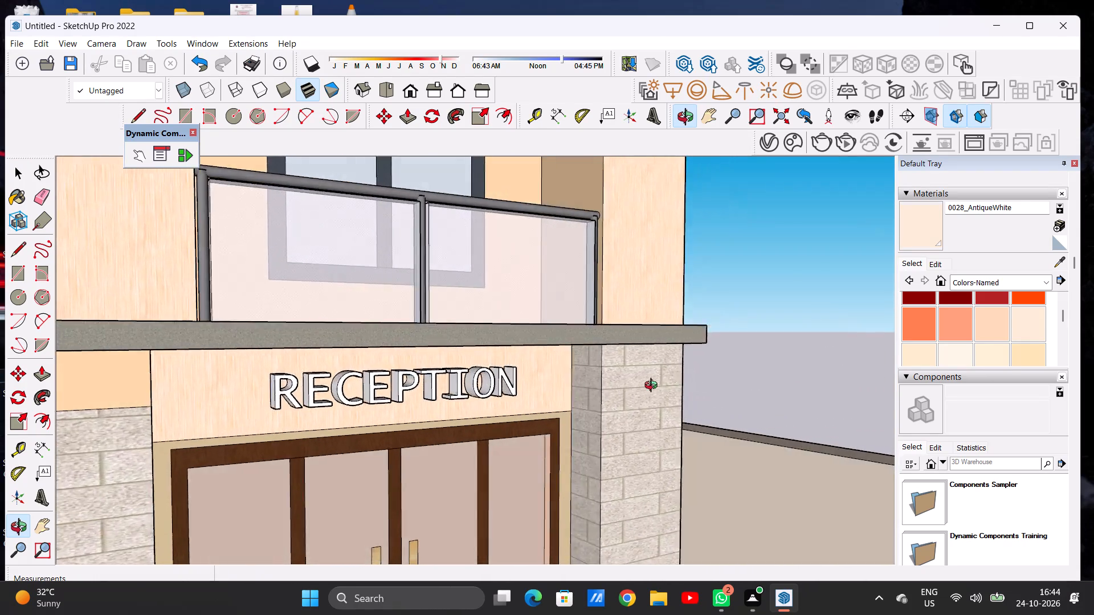
middle_click_drag(654, 387, 508, 389)
scroll(520, 391, "up", 1)
scroll(522, 392, "down", 6)
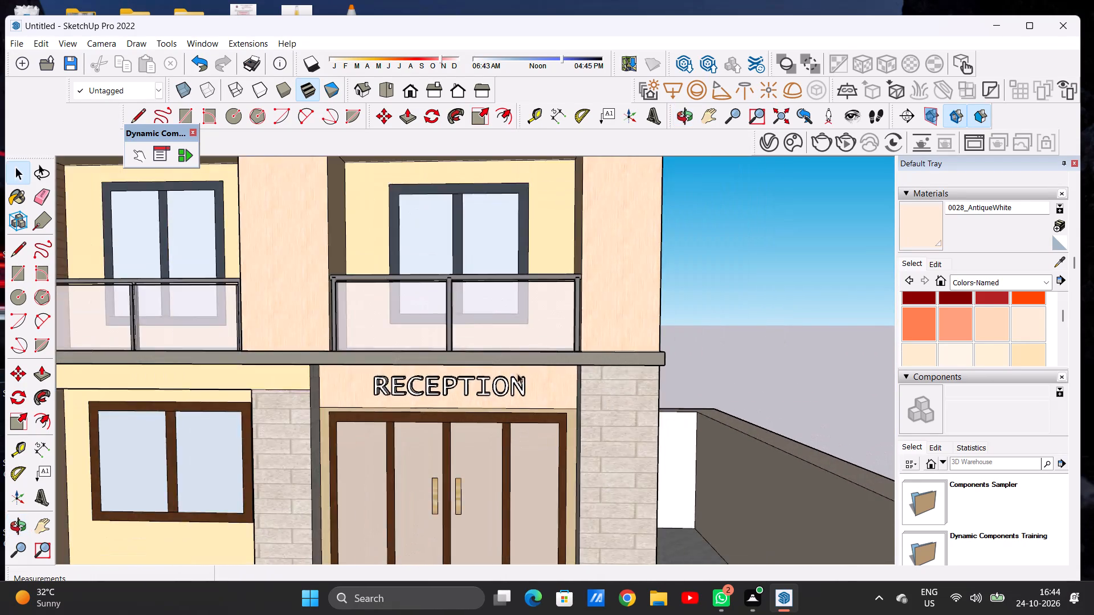
scroll(517, 374, "down", 13)
scroll(493, 384, "up", 4)
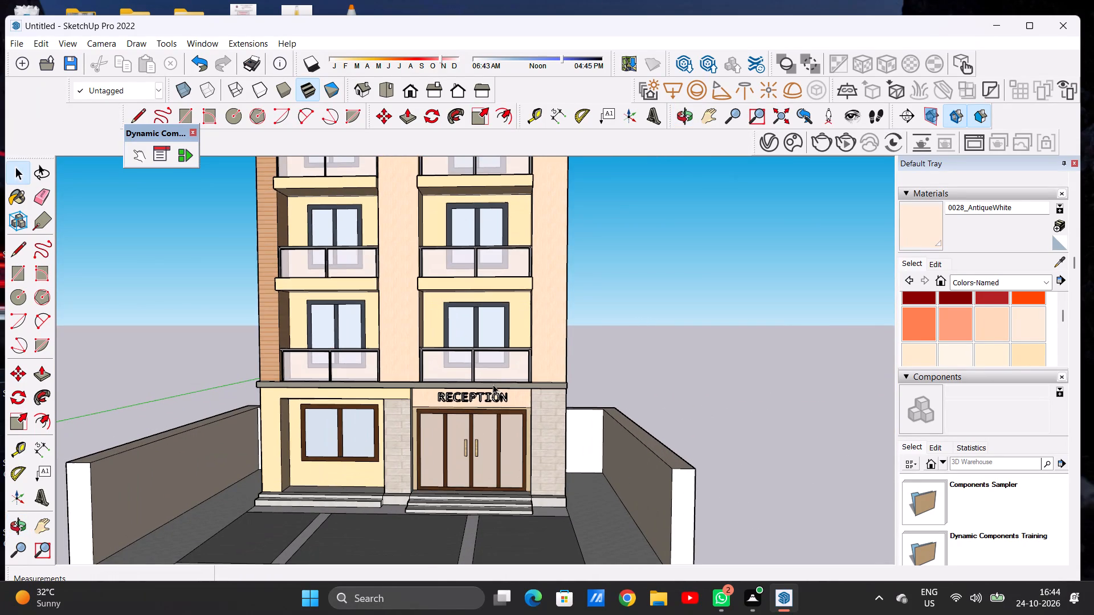
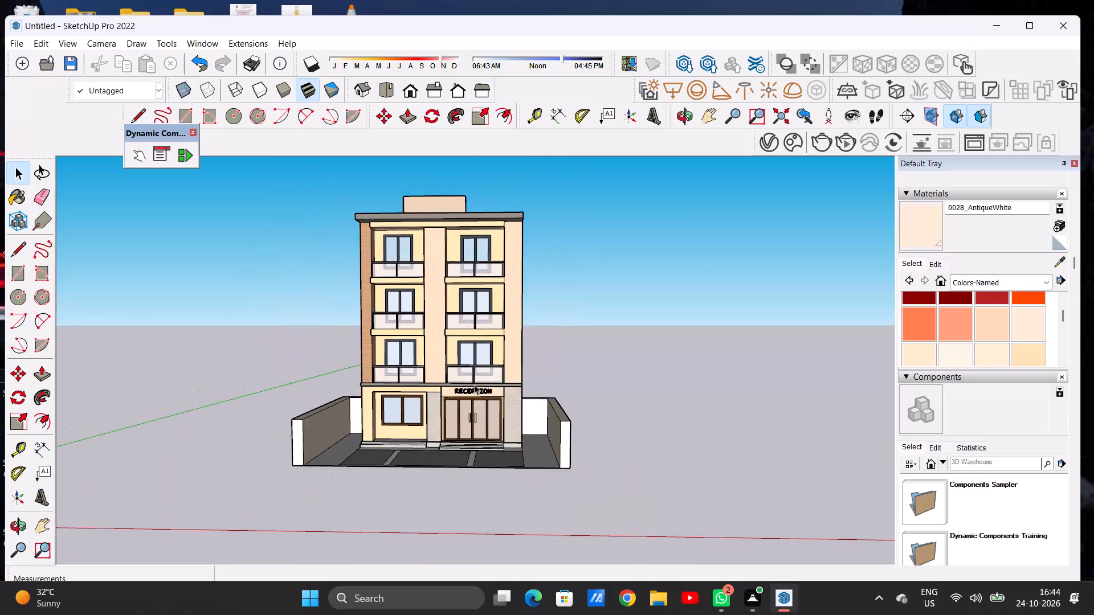
Examine the RECEPTION lettering above the entrance from the front and at an angle, then with the whole facade.
scroll(474, 384, "up", 13)
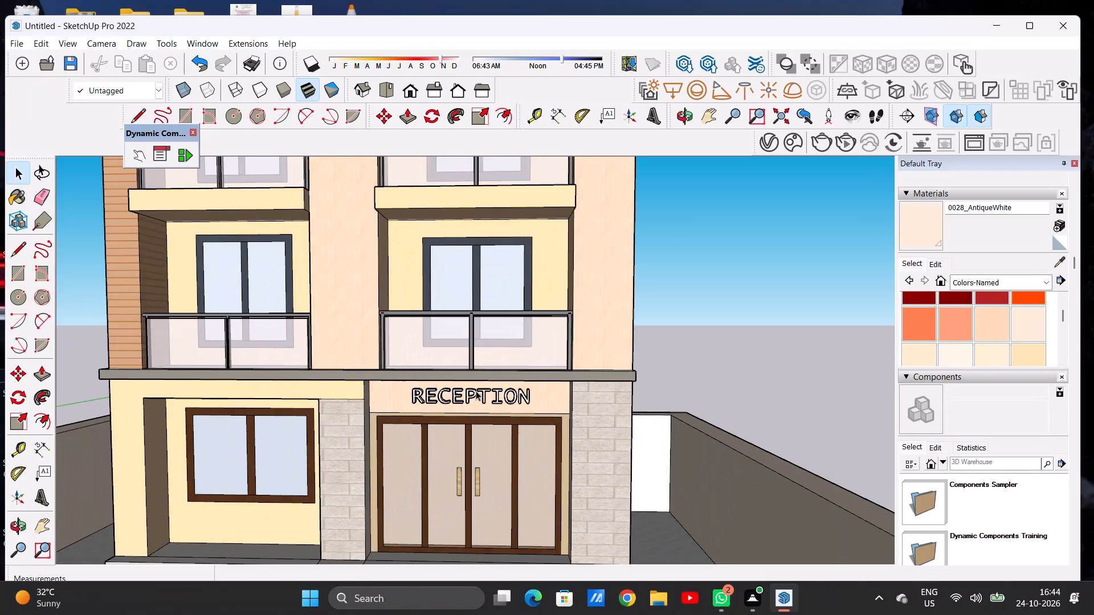
middle_click(490, 391)
middle_click_drag(516, 415, 304, 403)
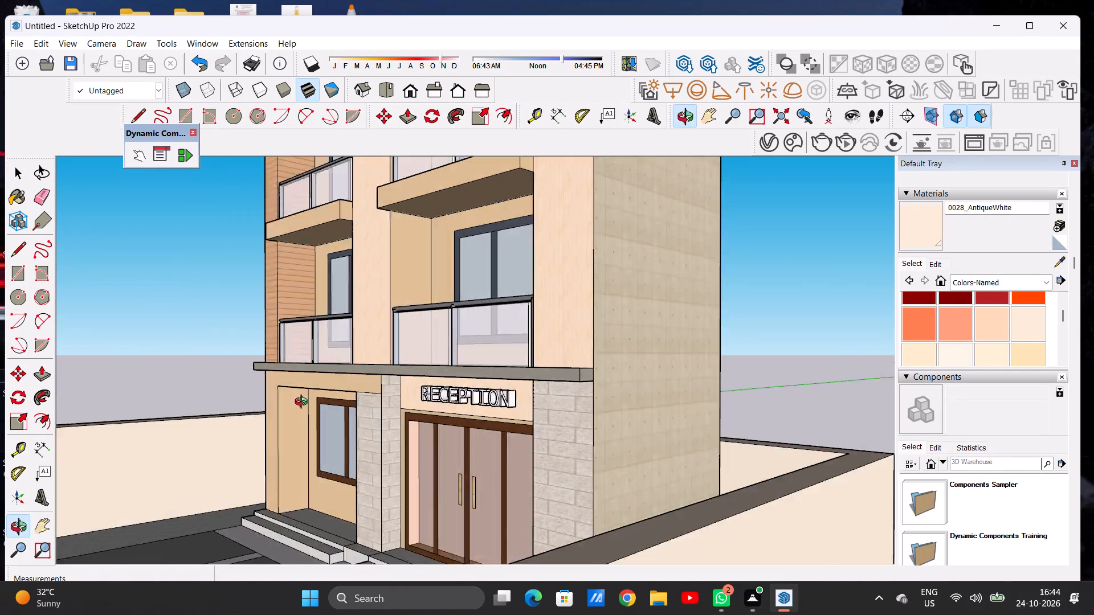
middle_click_drag(304, 403, 505, 413)
scroll(509, 414, "down", 20)
scroll(509, 414, "down", 1)
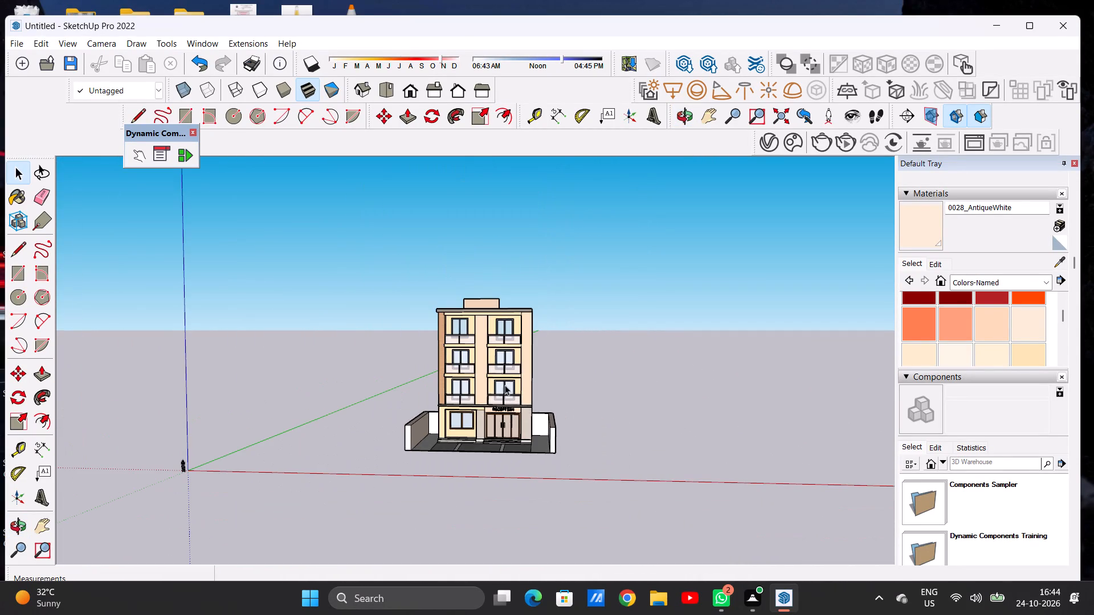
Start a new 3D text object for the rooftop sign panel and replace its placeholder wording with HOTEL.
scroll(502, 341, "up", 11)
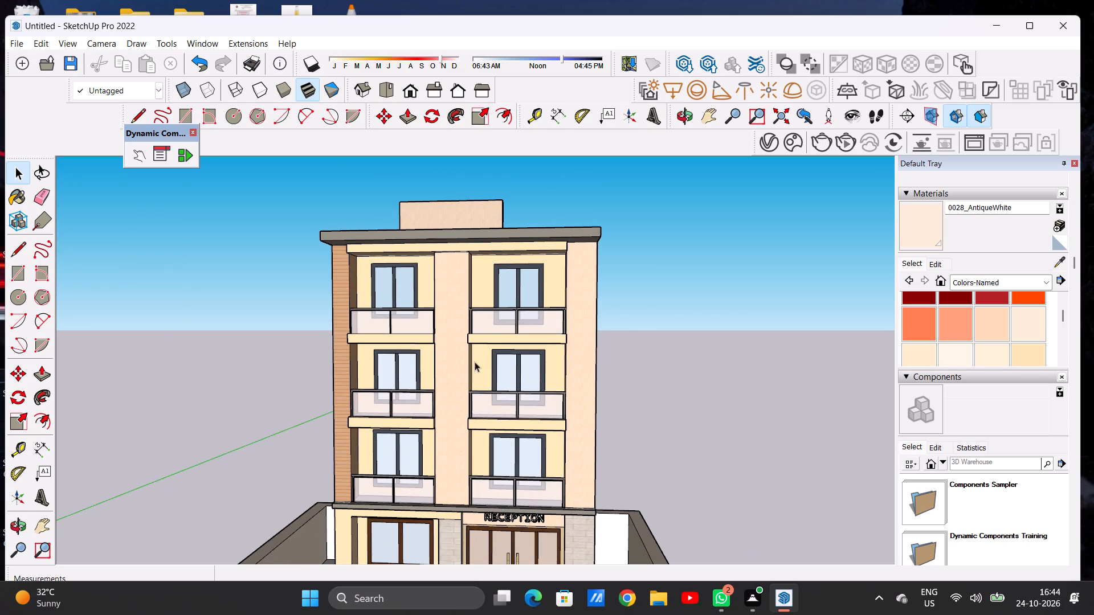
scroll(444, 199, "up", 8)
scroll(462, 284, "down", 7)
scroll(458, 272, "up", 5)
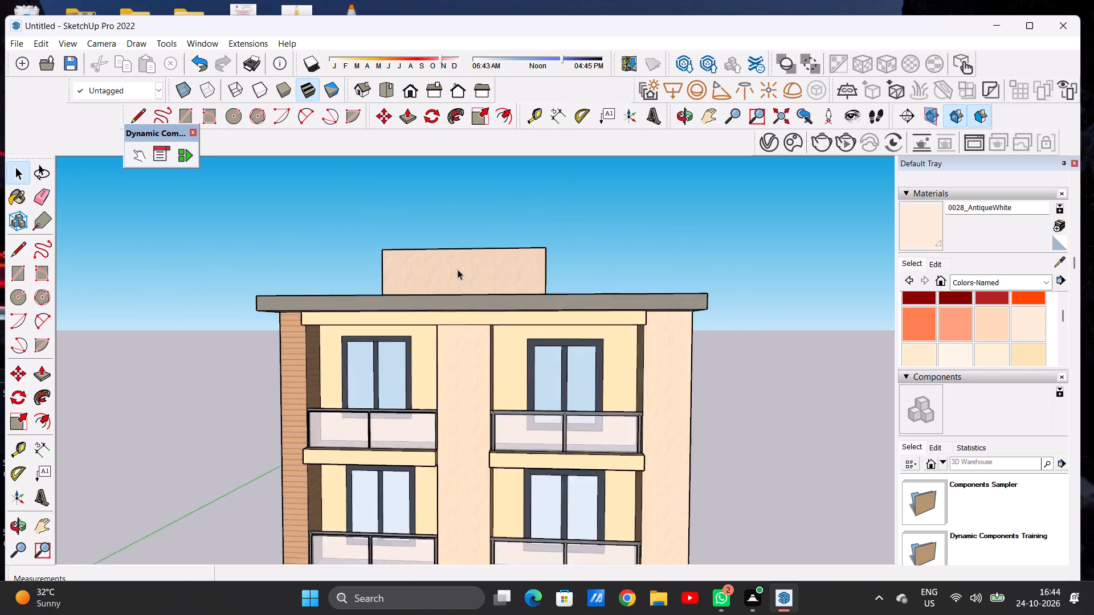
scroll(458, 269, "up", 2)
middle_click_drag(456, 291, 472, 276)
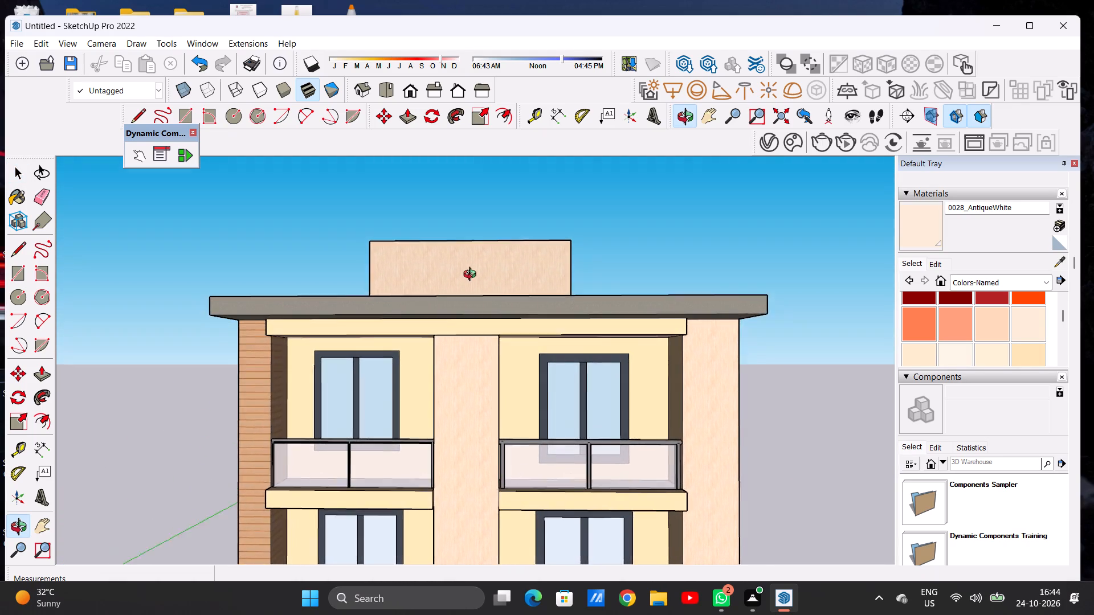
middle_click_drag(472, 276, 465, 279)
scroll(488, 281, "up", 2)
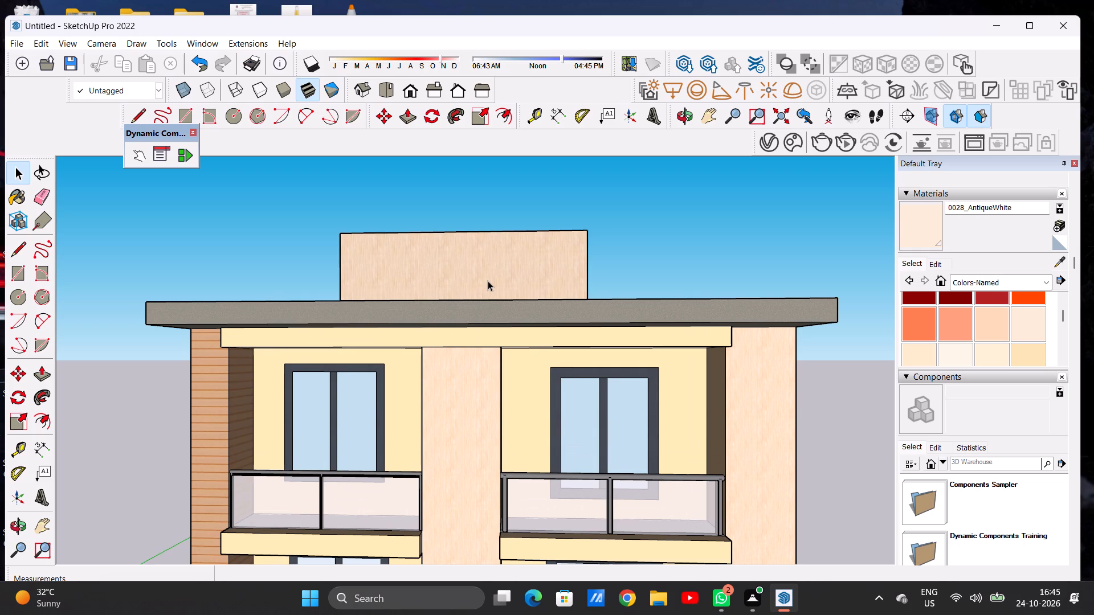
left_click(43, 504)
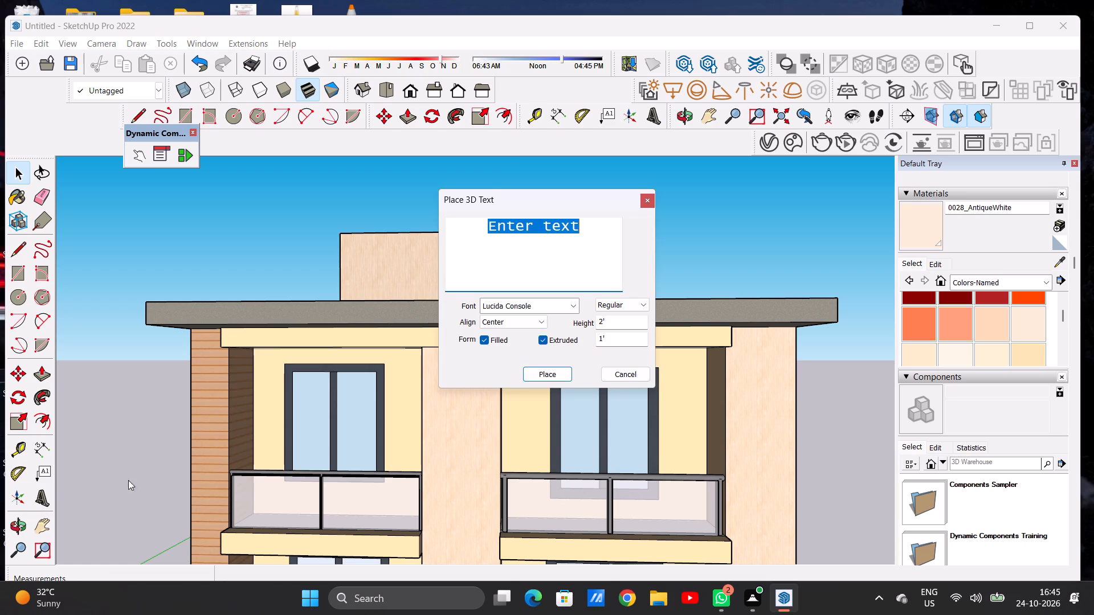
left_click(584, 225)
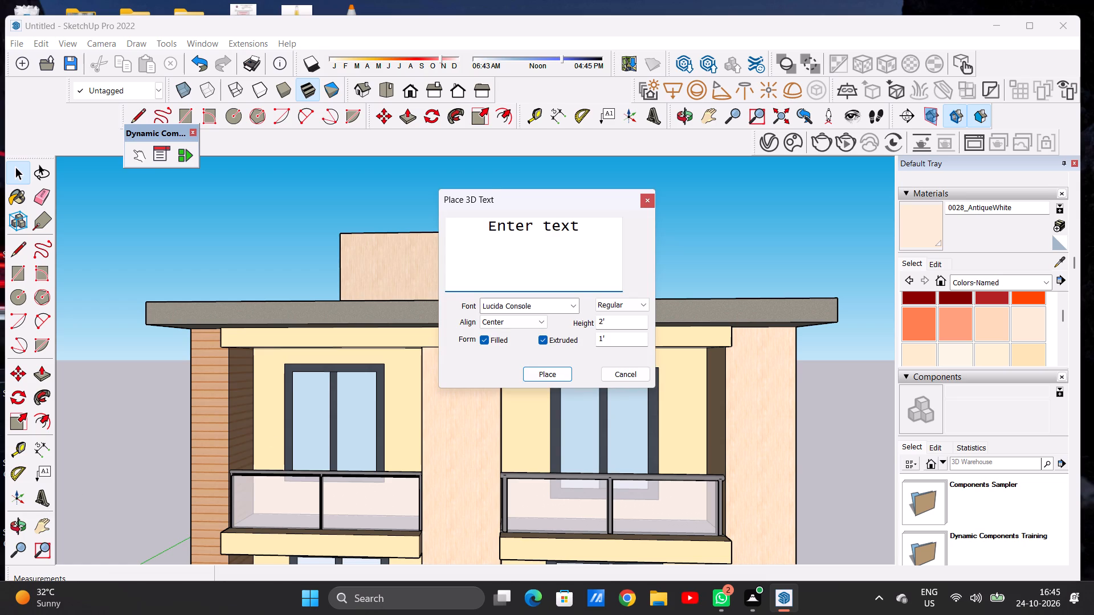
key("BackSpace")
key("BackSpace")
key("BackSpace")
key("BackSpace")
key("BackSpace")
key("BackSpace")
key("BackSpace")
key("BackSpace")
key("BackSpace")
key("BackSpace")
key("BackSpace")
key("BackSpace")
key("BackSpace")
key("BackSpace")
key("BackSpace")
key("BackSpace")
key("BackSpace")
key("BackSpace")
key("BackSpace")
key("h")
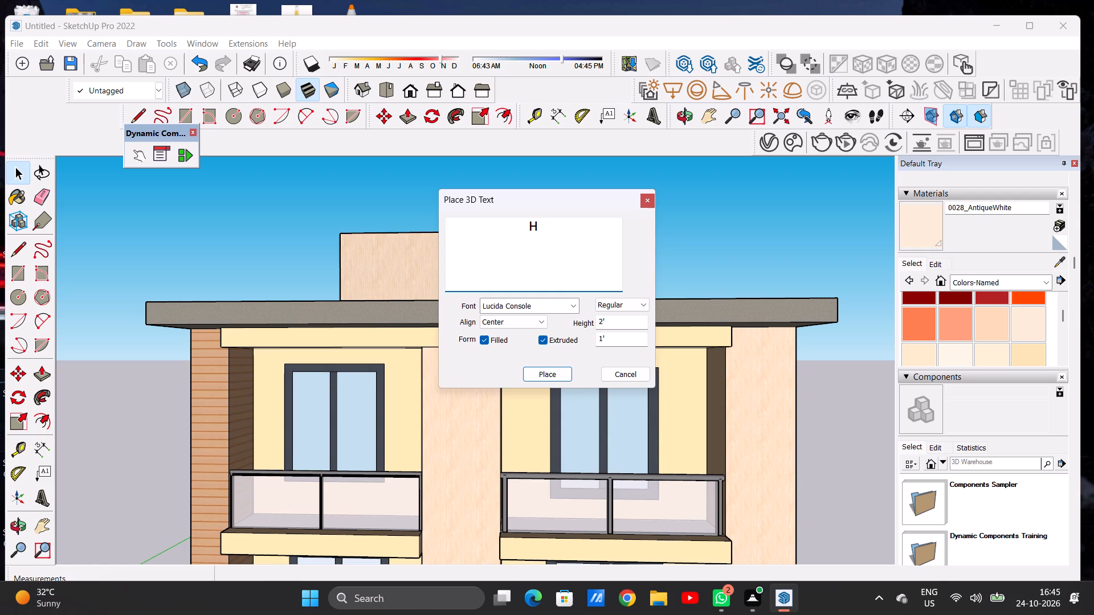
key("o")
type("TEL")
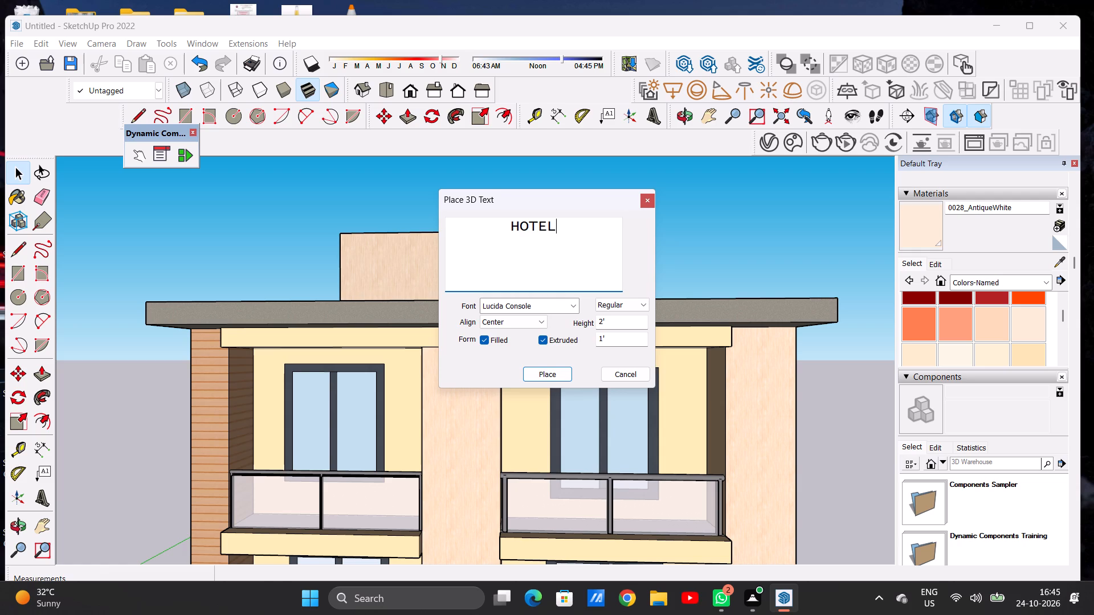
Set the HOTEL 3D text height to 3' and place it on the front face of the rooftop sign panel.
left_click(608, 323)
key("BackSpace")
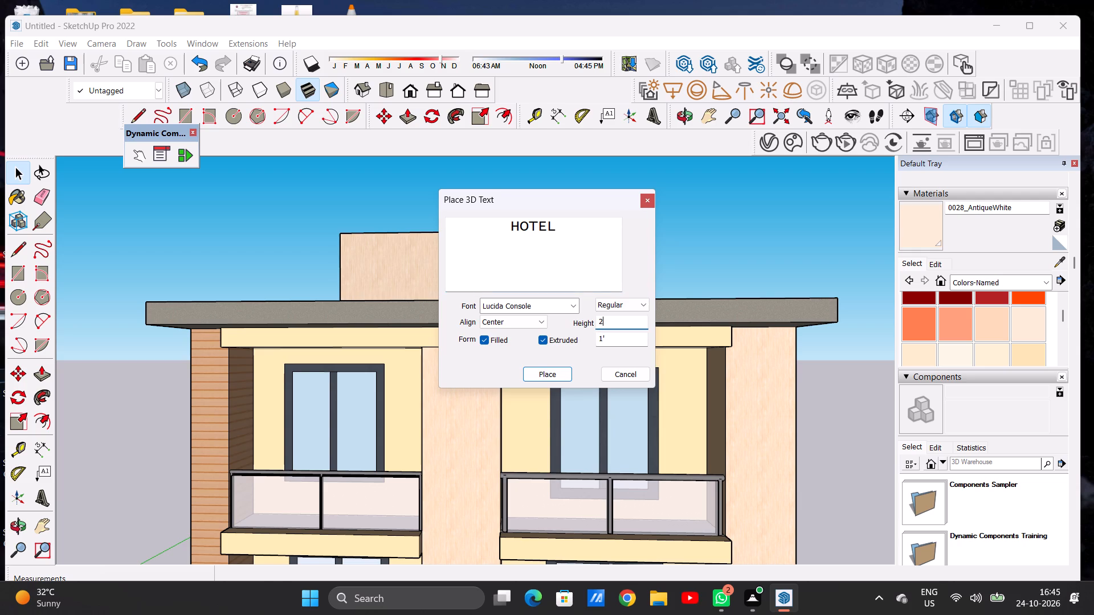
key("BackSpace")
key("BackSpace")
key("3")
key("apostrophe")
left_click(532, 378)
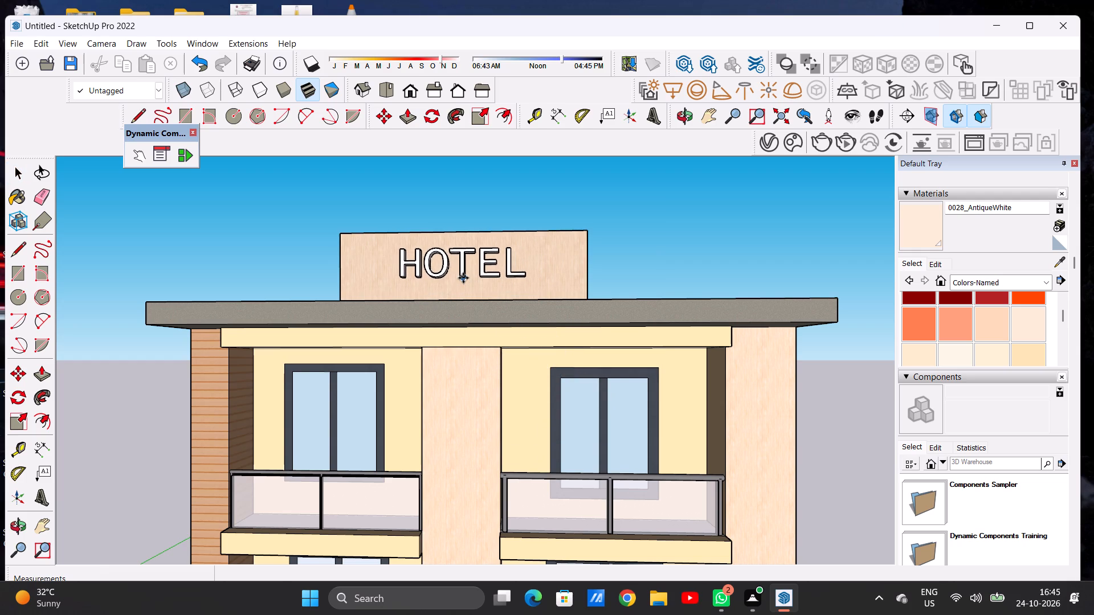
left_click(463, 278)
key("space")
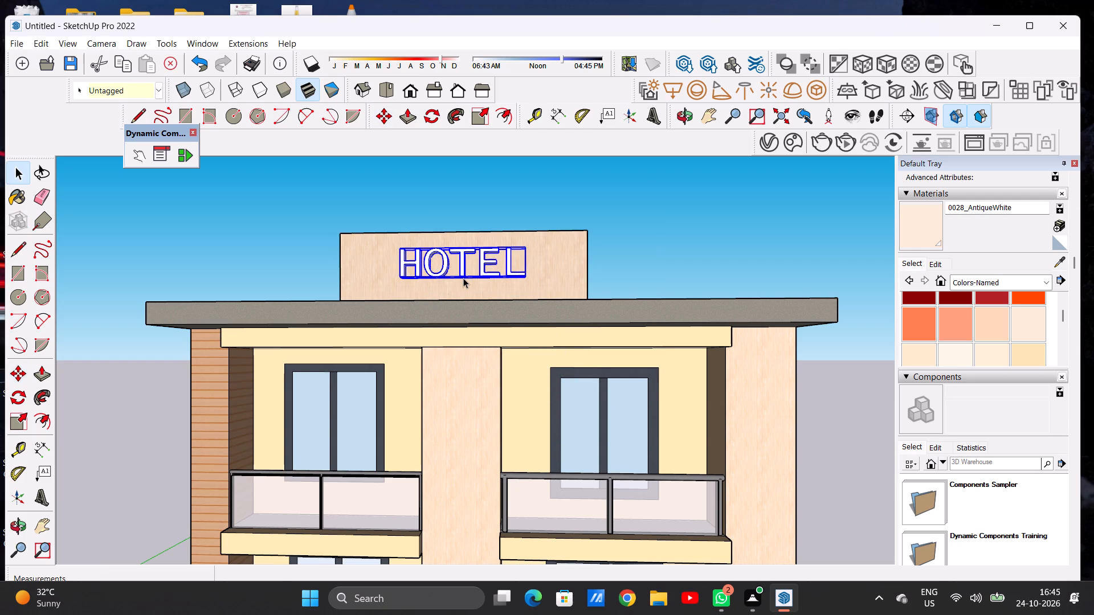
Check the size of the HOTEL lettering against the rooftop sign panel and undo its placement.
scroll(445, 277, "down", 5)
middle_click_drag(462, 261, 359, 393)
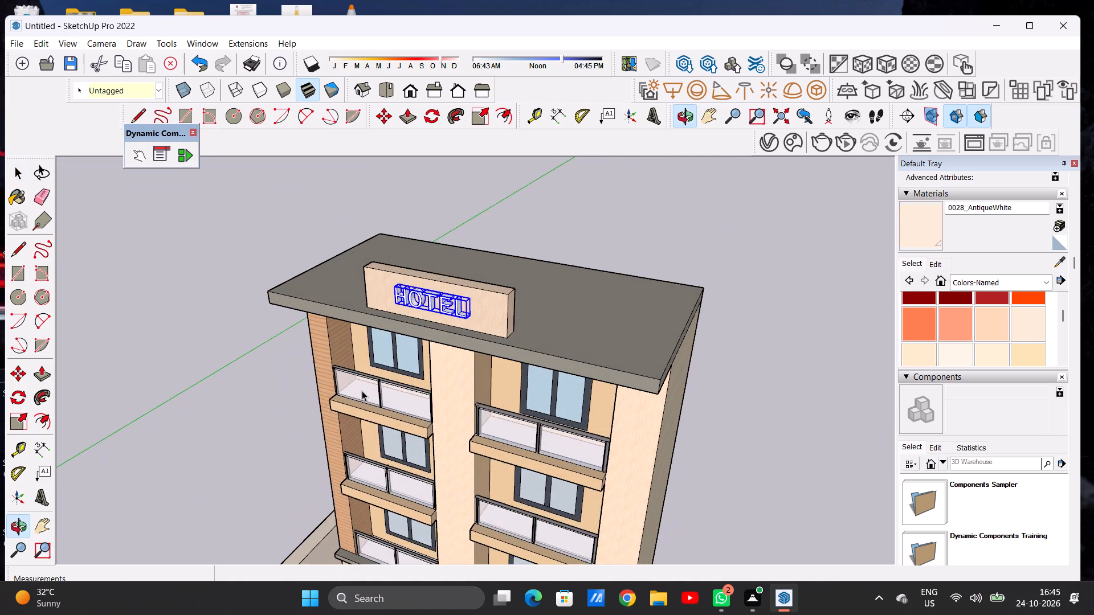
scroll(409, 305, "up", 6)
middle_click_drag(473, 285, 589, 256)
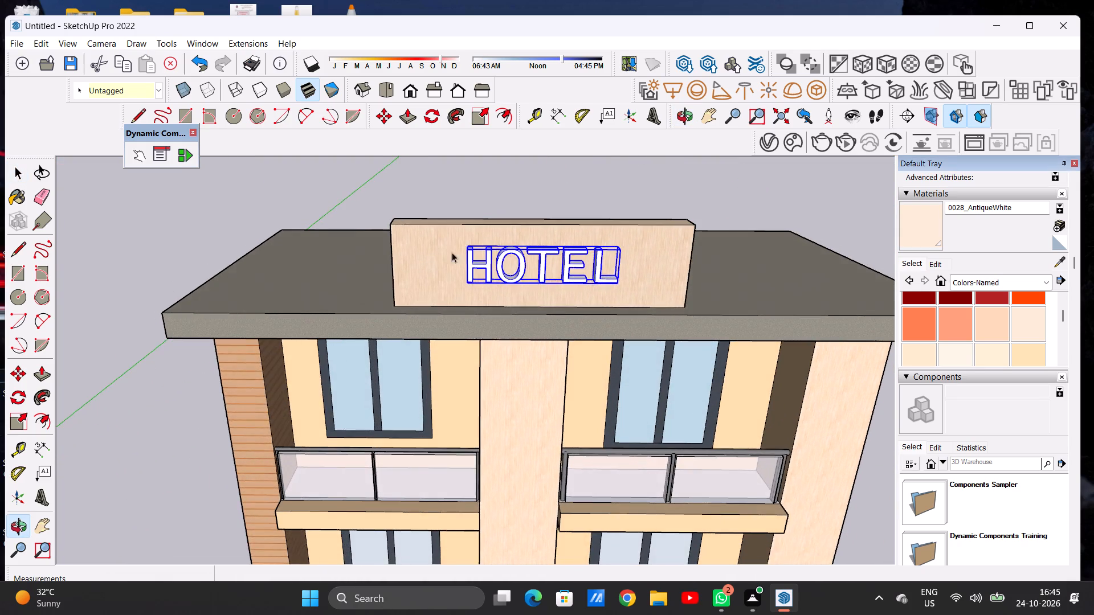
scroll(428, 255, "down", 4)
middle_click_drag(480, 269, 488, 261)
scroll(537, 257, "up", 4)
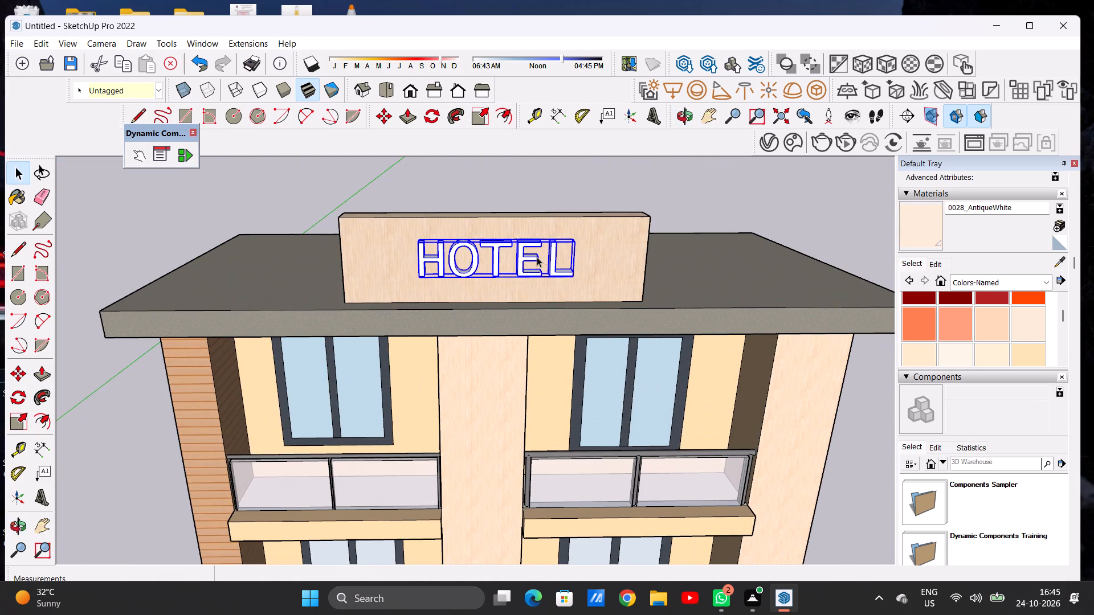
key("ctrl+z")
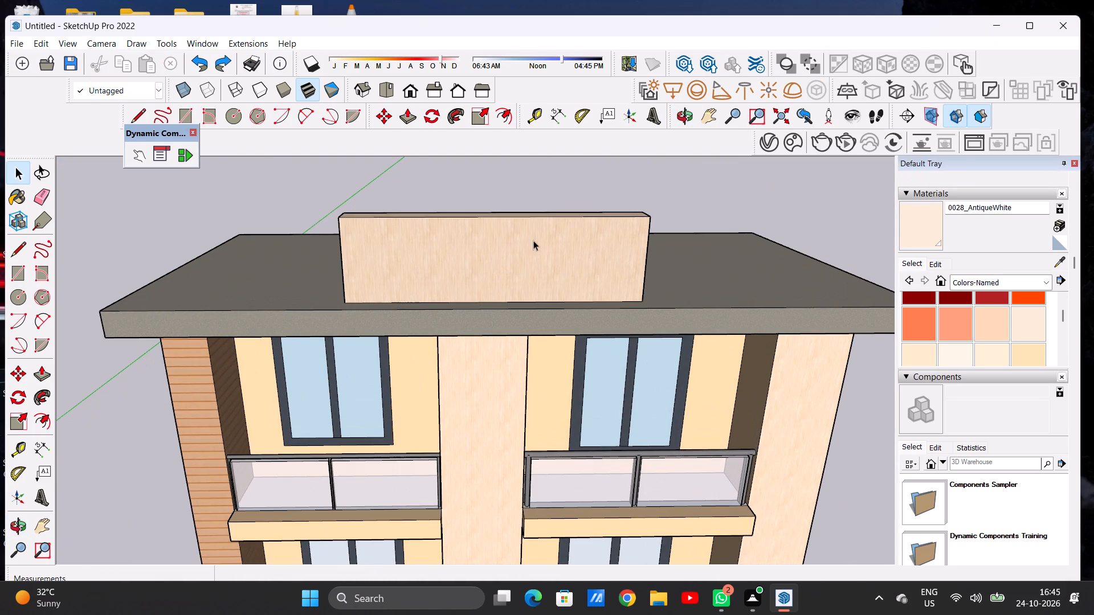
Start another 3D text object for the rooftop sign panel and replace its placeholder wording with HOTEL.
scroll(483, 248, "down", 10)
middle_click_drag(433, 274, 436, 252)
scroll(472, 249, "up", 5)
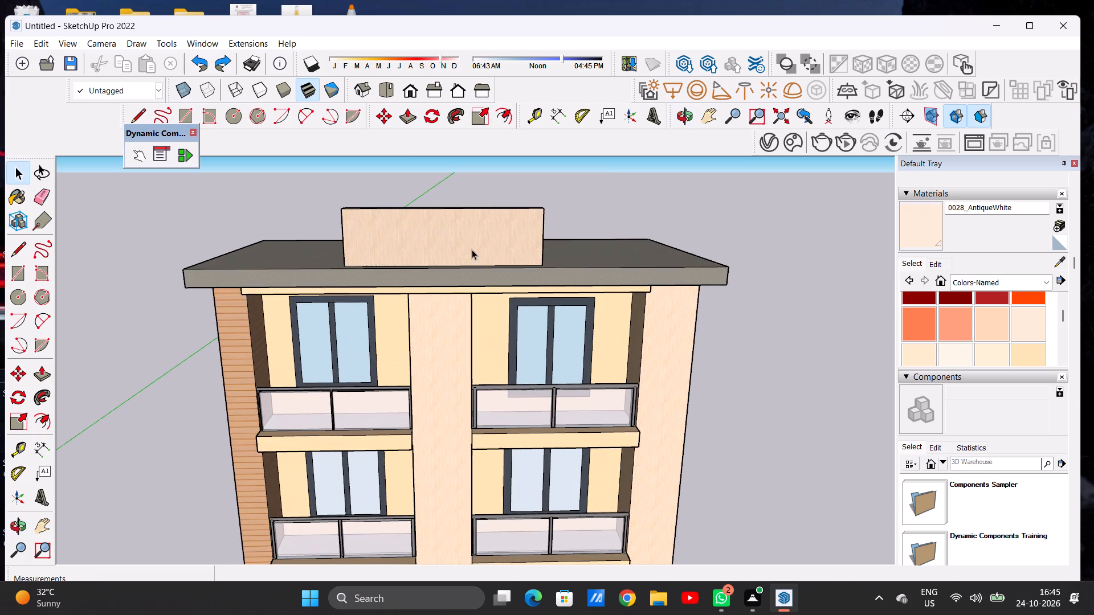
left_click(39, 496)
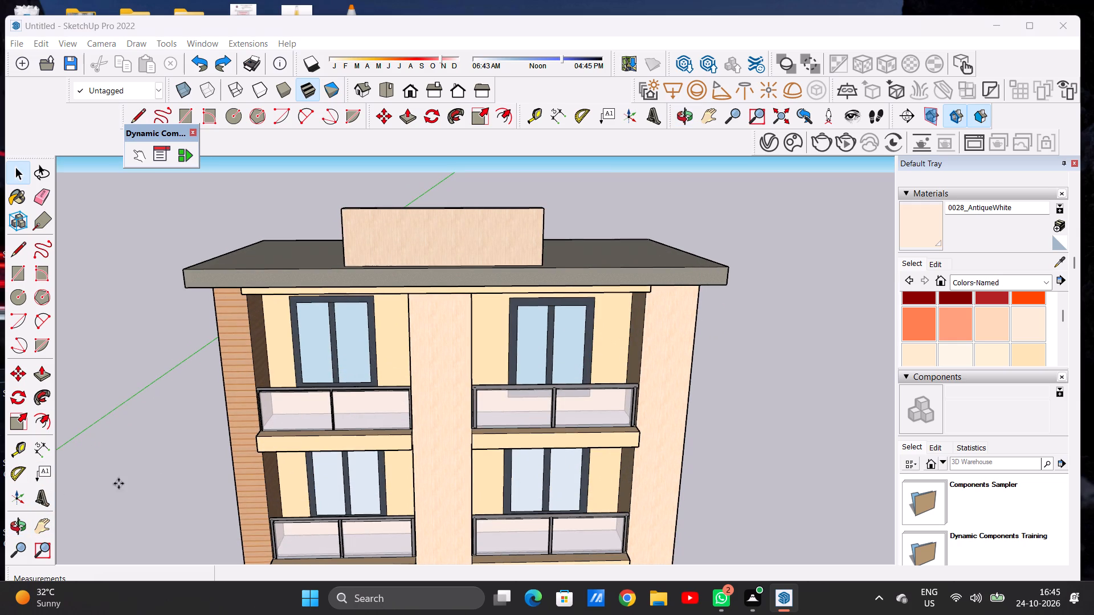
left_click(582, 227)
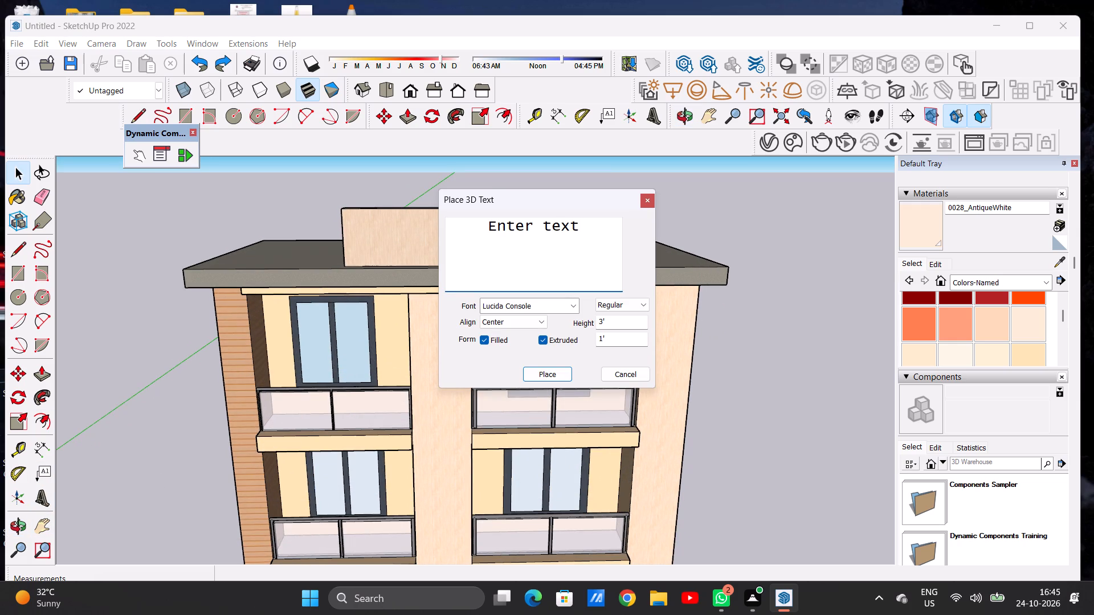
key("BackSpace")
key("BackSpace")
key("BackSpace")
key("BackSpace")
key("BackSpace")
key("BackSpace")
key("BackSpace")
key("BackSpace")
key("BackSpace")
key("BackSpace")
key("BackSpace")
key("BackSpace")
key("BackSpace")
key("BackSpace")
key("BackSpace")
key("BackSpace")
key("BackSpace")
key("BackSpace")
key("BackSpace")
key("BackSpace")
type("HOTEL")
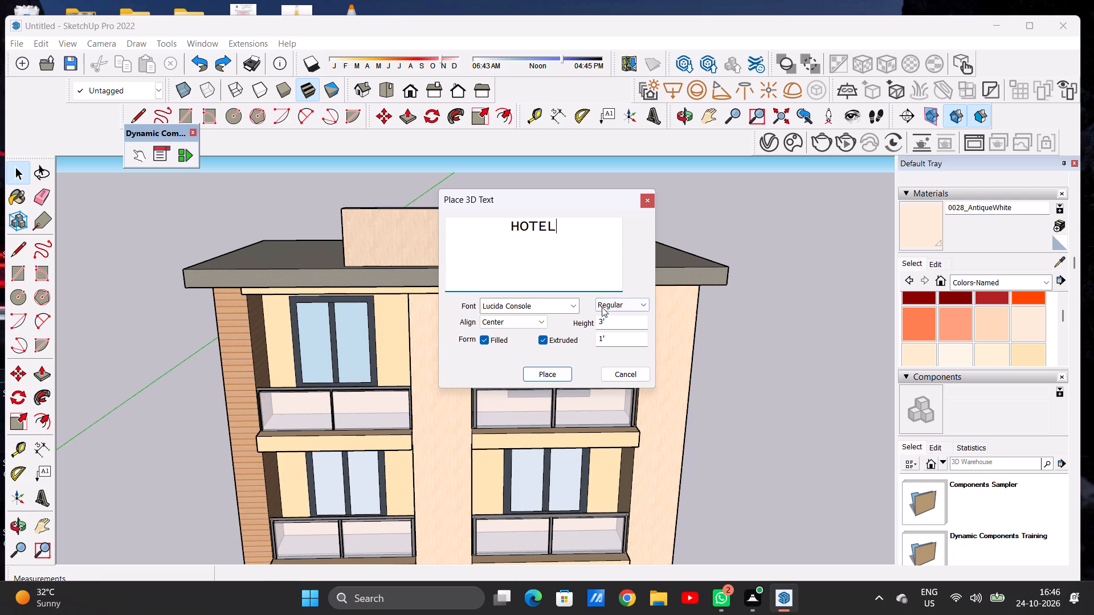
Set the HOTEL 3D text height to 5' and place it centrally on the front face of the rooftop sign panel.
left_click(606, 321)
key("BackSpace")
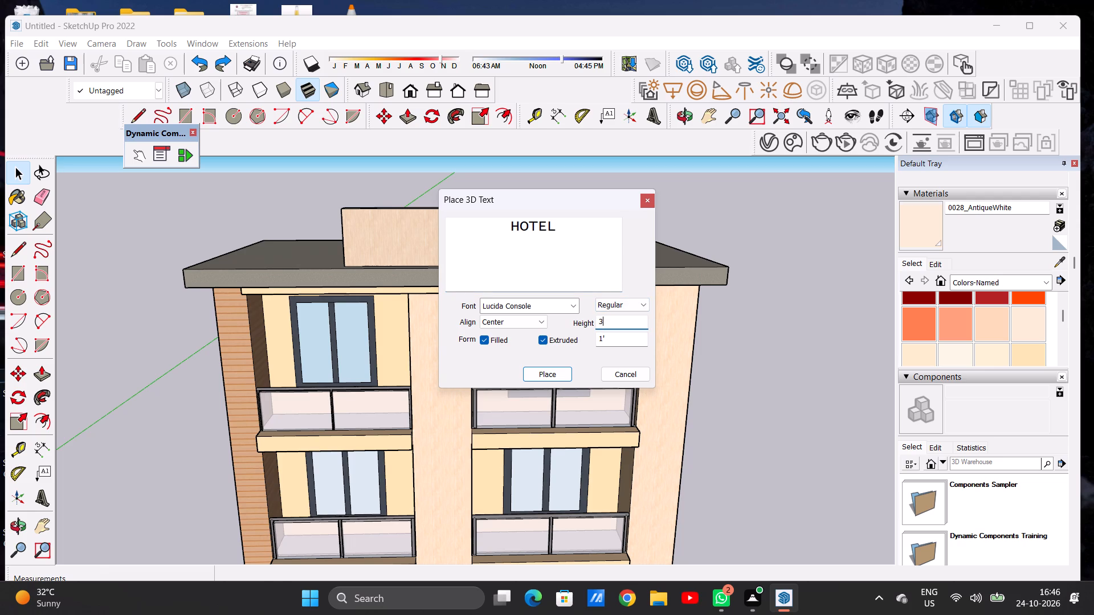
key("BackSpace")
key("BackSpace")
key("BackSpace")
key("5")
key("apostrophe")
left_click(548, 379)
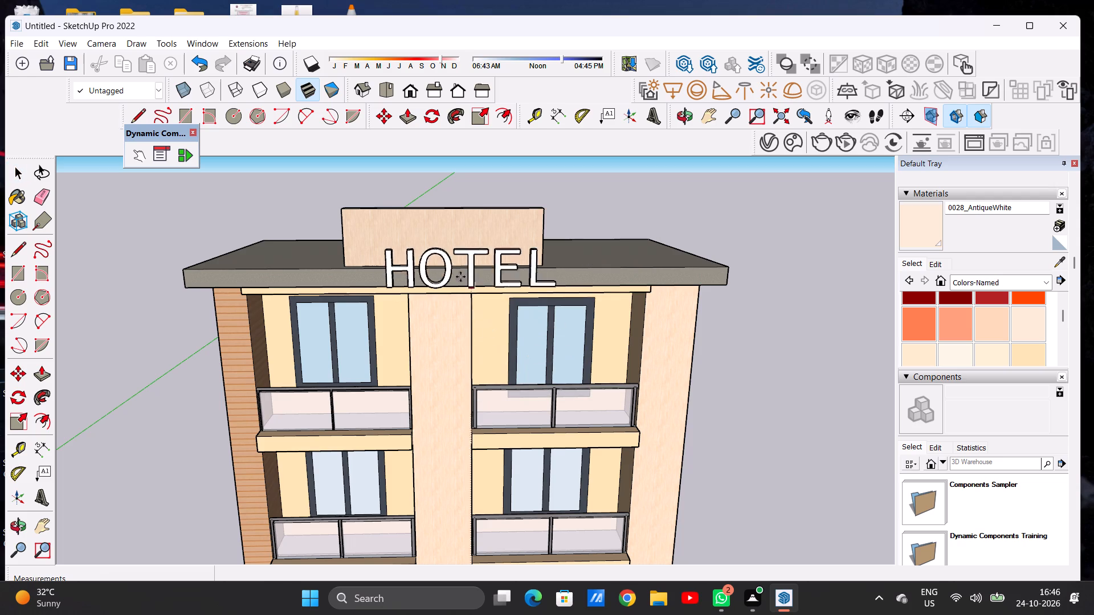
scroll(448, 258, "up", 5)
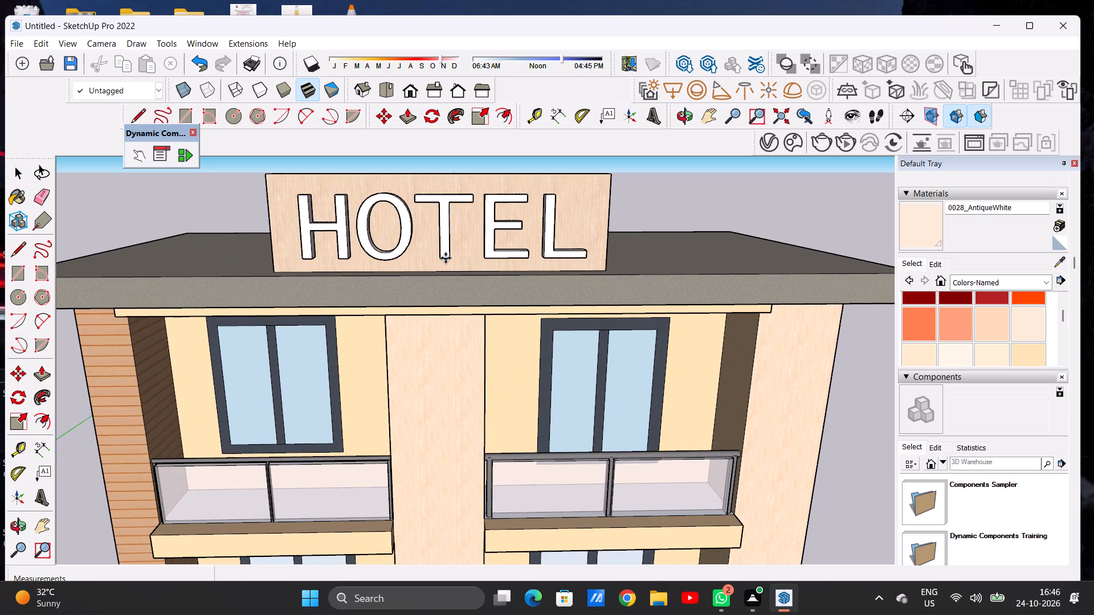
left_click(446, 258)
key("space")
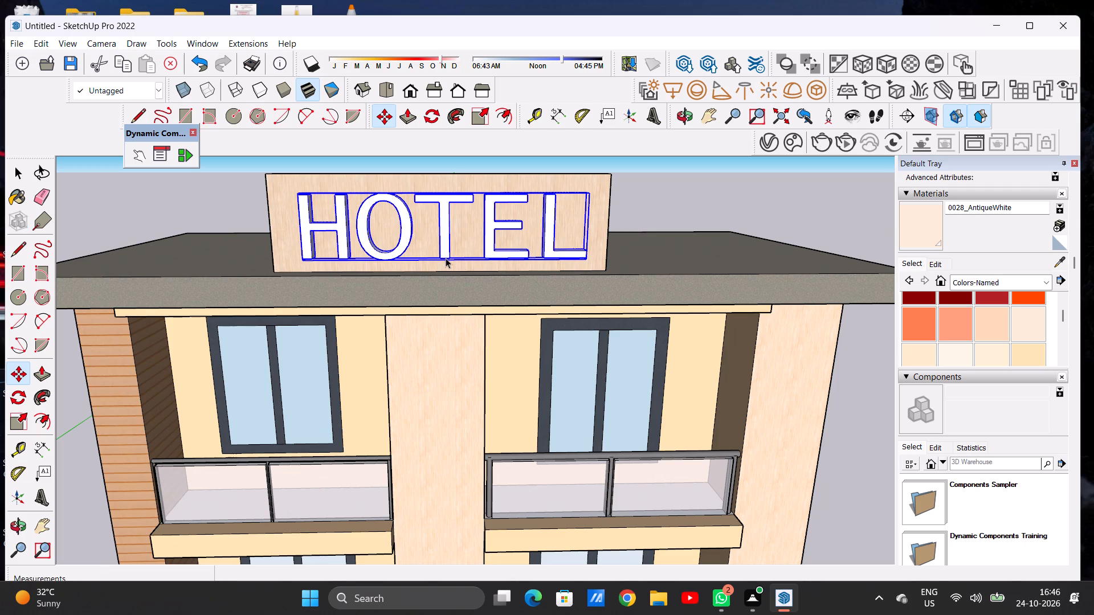
Examine the HOTEL lettering on the rooftop sign panel from the front and both sides, along with the whole facade.
scroll(446, 258, "down", 12)
middle_click_drag(432, 237, 166, 215)
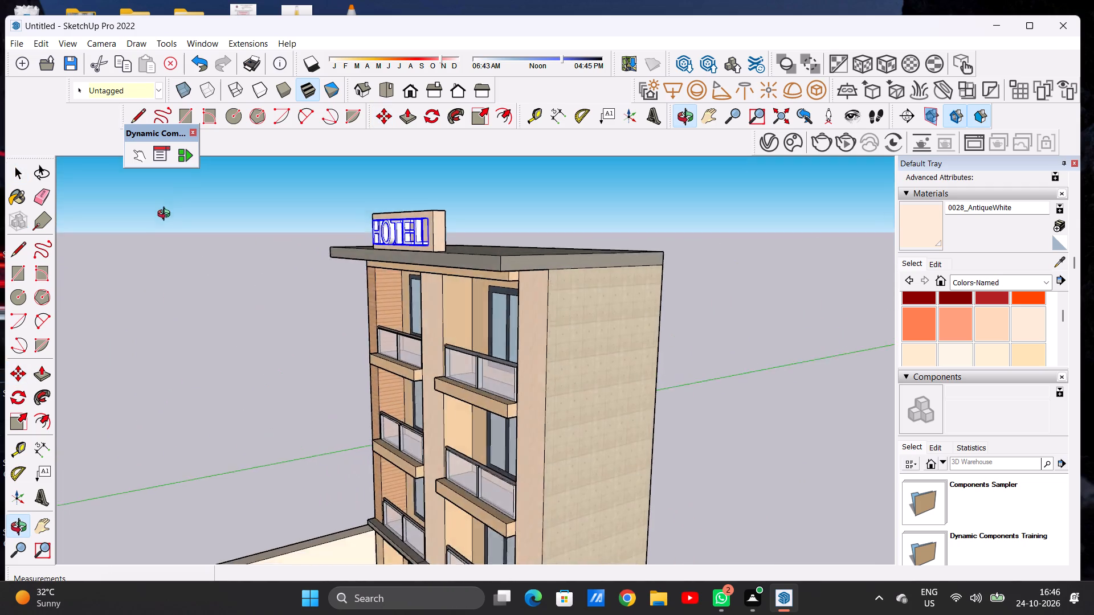
middle_click_drag(166, 215, 176, 287)
scroll(360, 236, "up", 11)
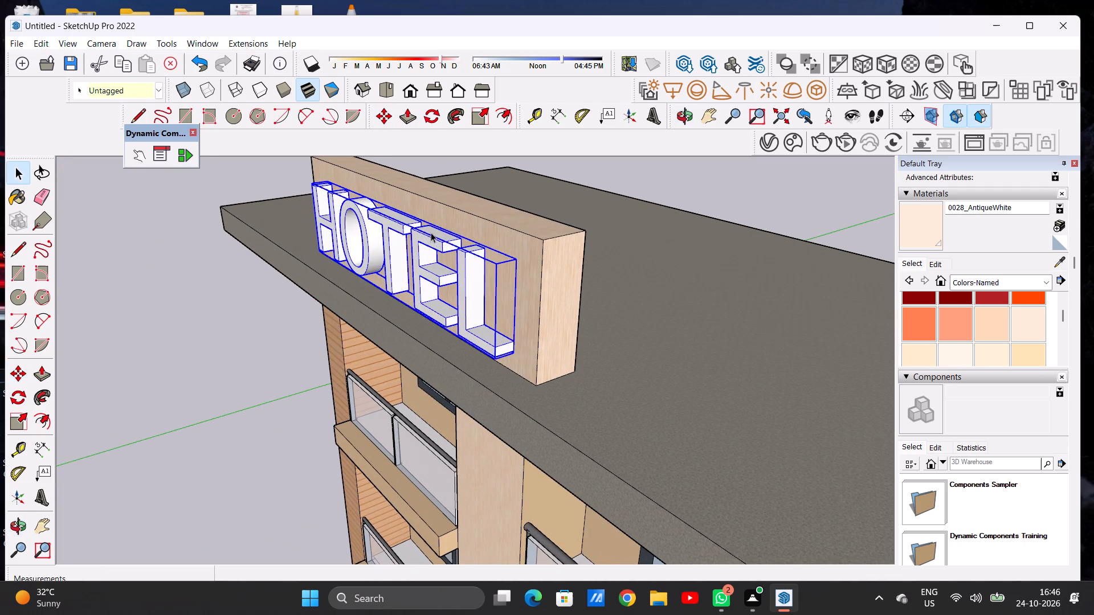
middle_click_drag(334, 254, 280, 267)
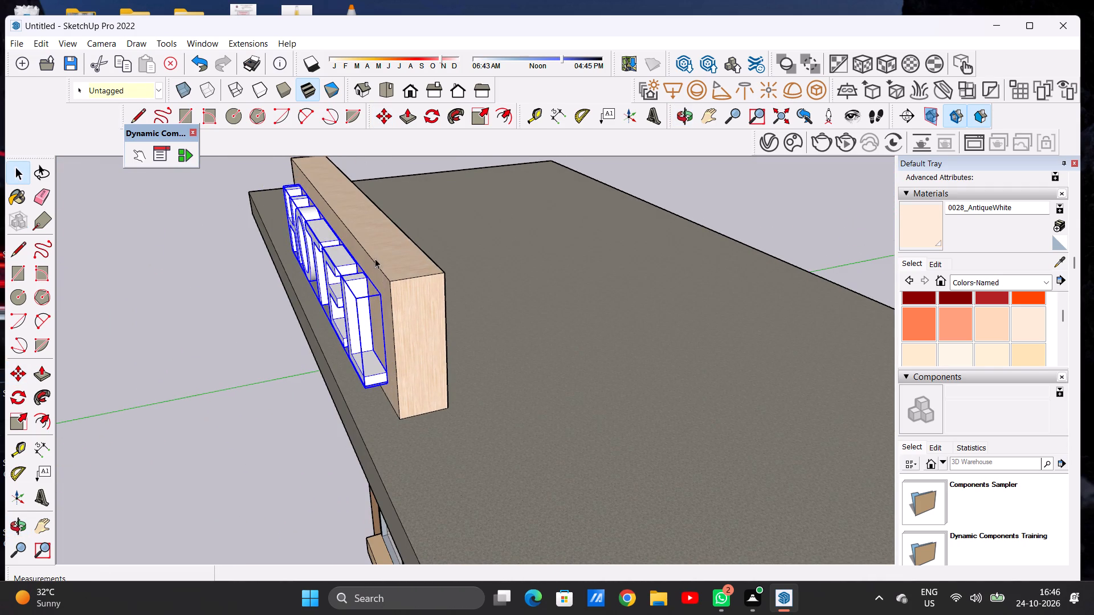
middle_click_drag(354, 266, 499, 226)
scroll(491, 222, "down", 8)
scroll(491, 222, "up", 1)
scroll(491, 222, "down", 5)
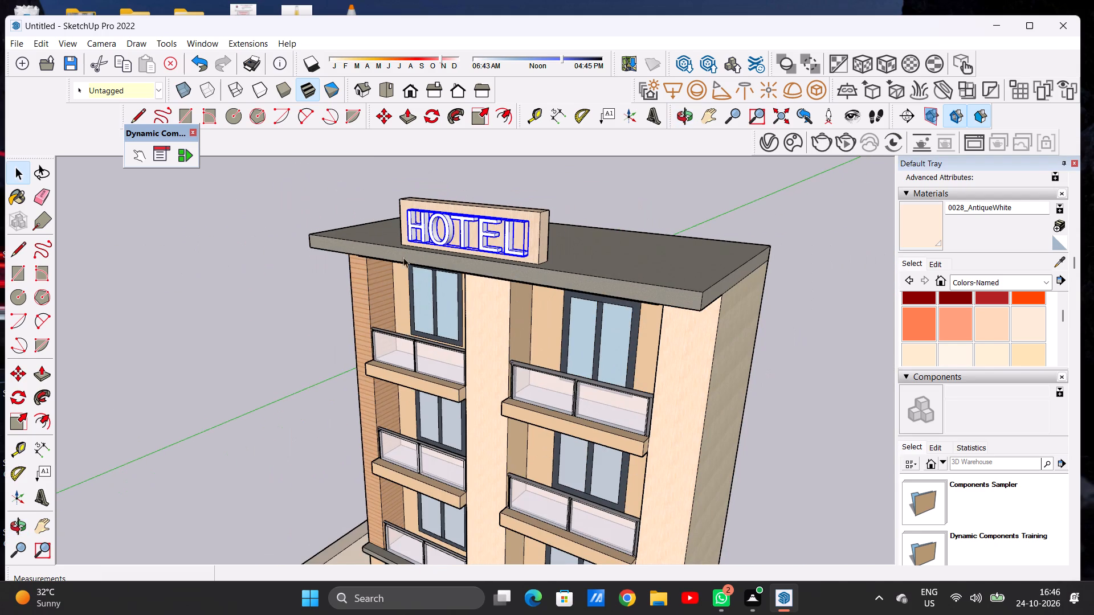
left_click(326, 420)
scroll(350, 340, "down", 7)
middle_click_drag(360, 330, 487, 266)
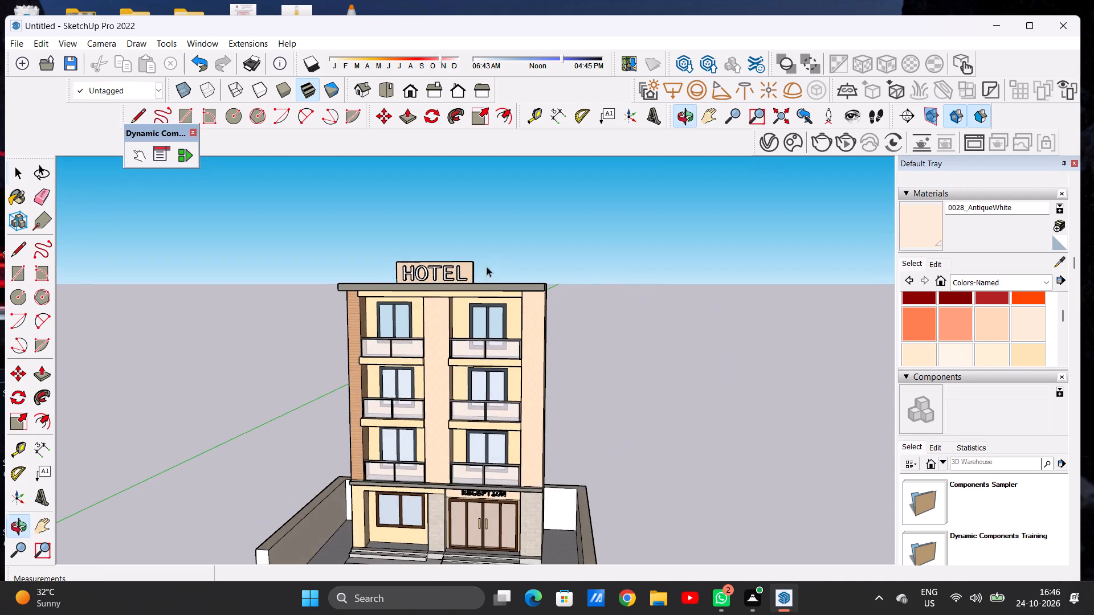
scroll(455, 270, "up", 12)
middle_click_drag(301, 272, 634, 286)
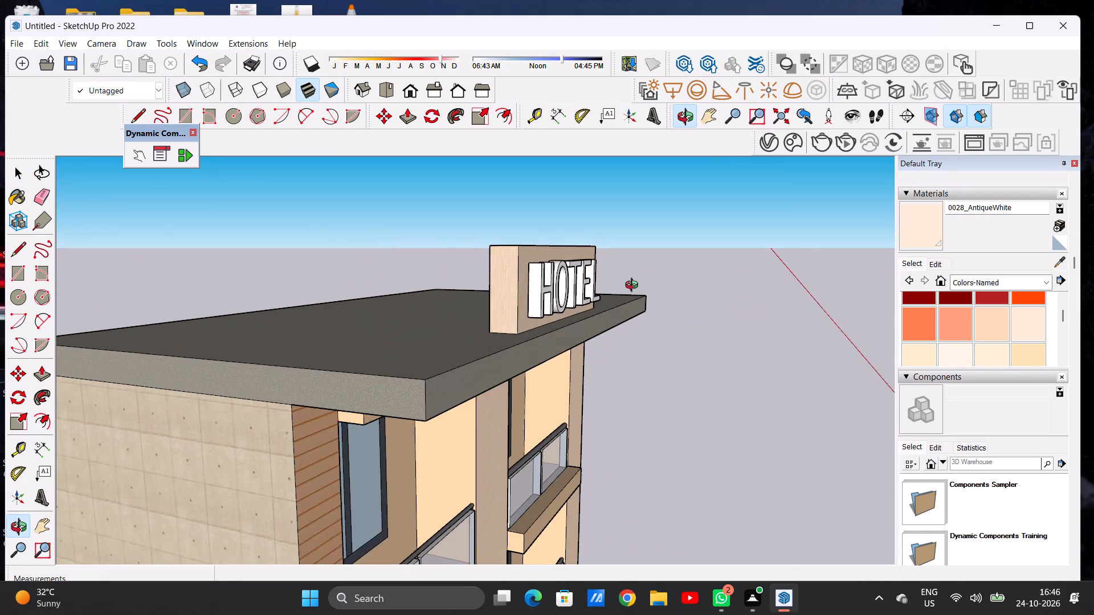
middle_click_drag(634, 286, 345, 290)
scroll(340, 297, "up", 1)
scroll(340, 297, "down", 6)
scroll(366, 285, "up", 4)
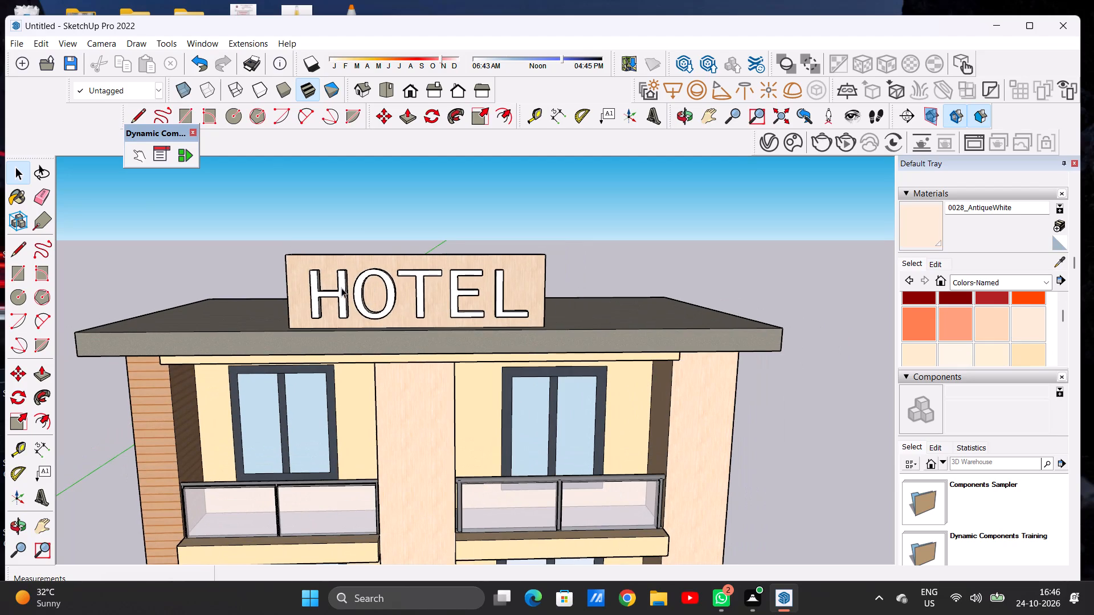
scroll(377, 286, "down", 13)
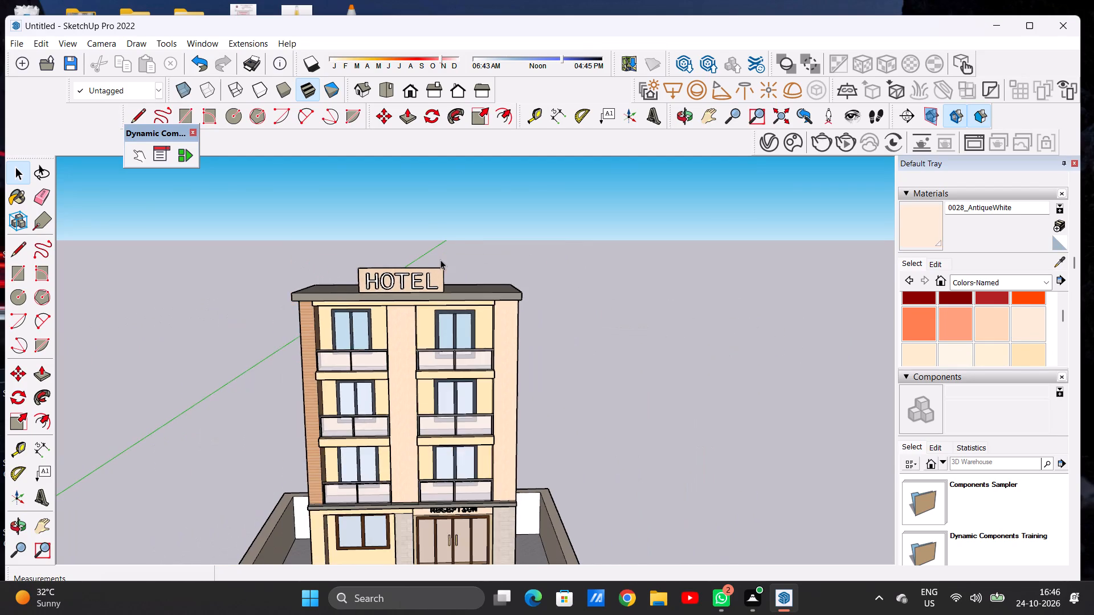
scroll(440, 260, "down", 3)
scroll(463, 444, "up", 11)
scroll(456, 452, "down", 1)
scroll(456, 452, "up", 5)
Paint the RECEPTION lettering above the entrance with the dark grey Color M06 from the Colors material collection.
scroll(399, 456, "up", 1)
middle_click_drag(395, 454, 389, 400)
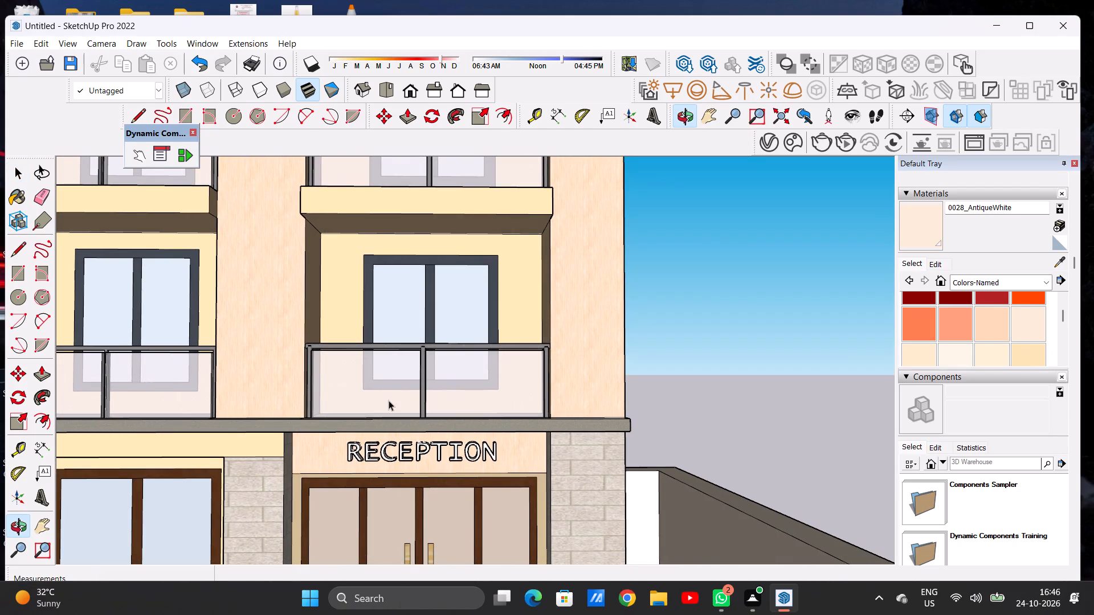
scroll(324, 422, "down", 3)
scroll(347, 448, "up", 4)
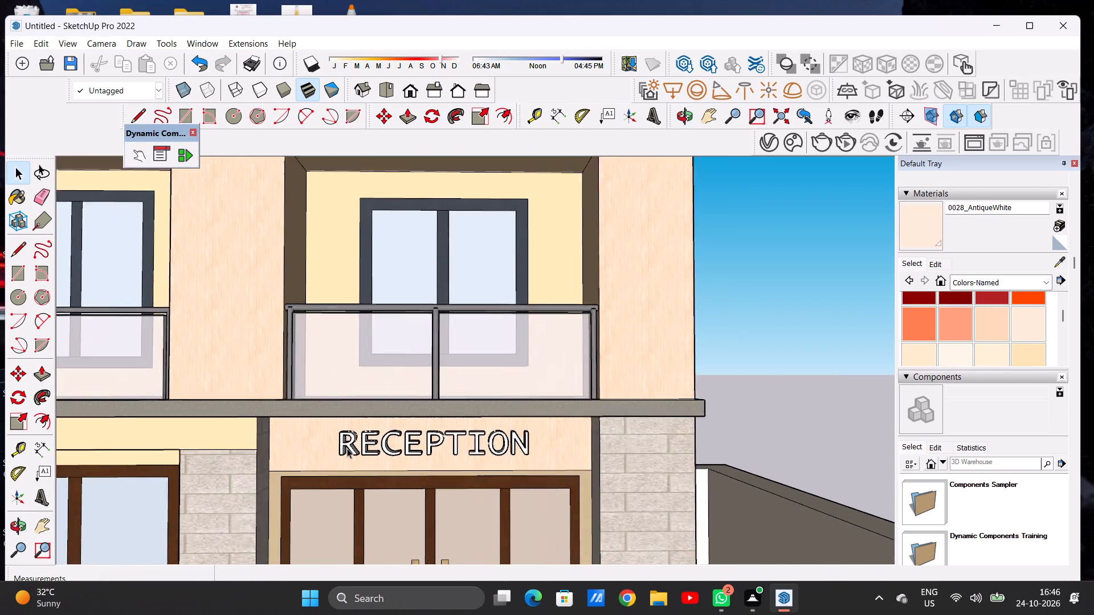
scroll(347, 448, "up", 2)
scroll(440, 461, "down", 13)
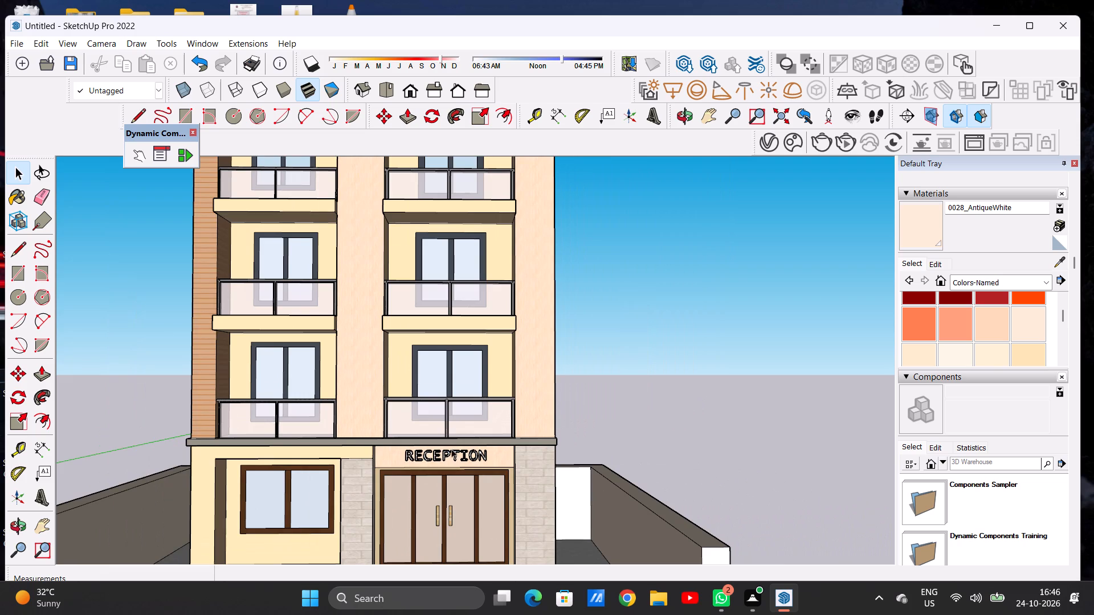
scroll(451, 449, "up", 14)
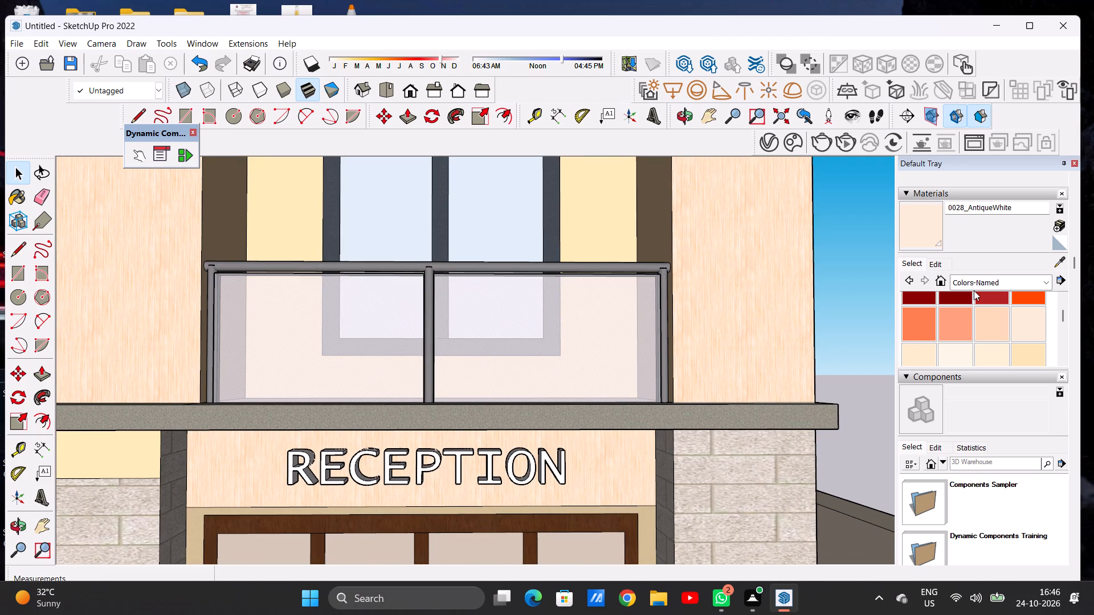
left_click(970, 285)
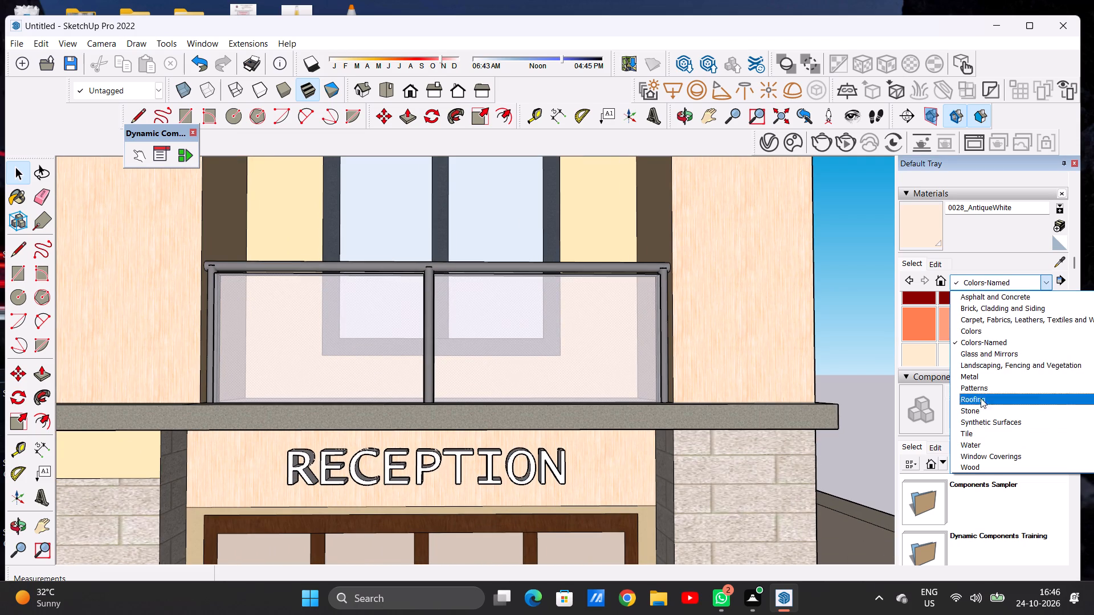
left_click(985, 331)
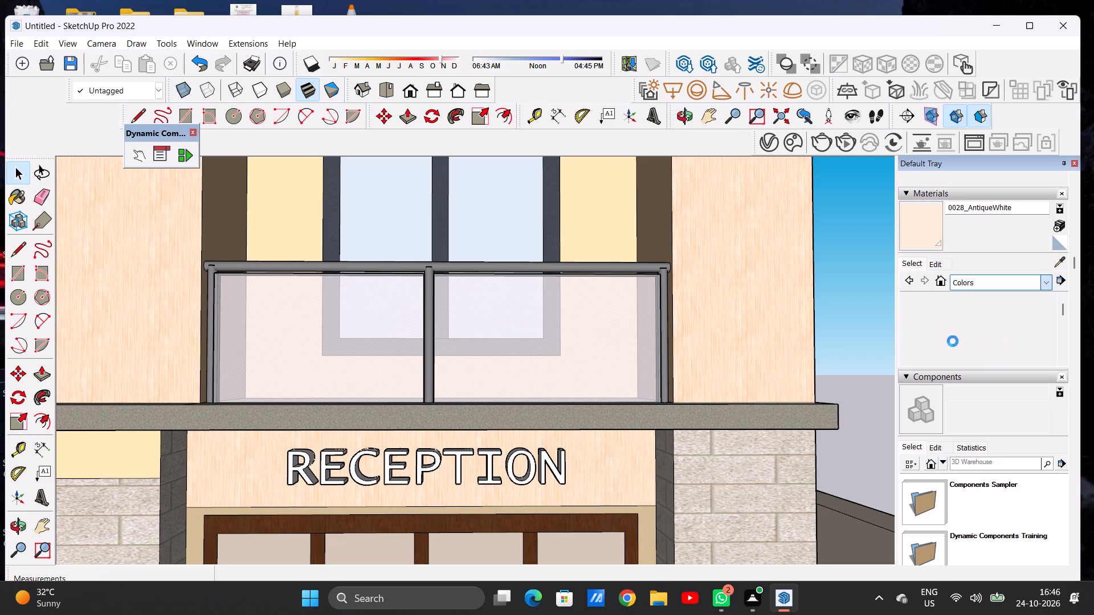
scroll(974, 331, "down", 7)
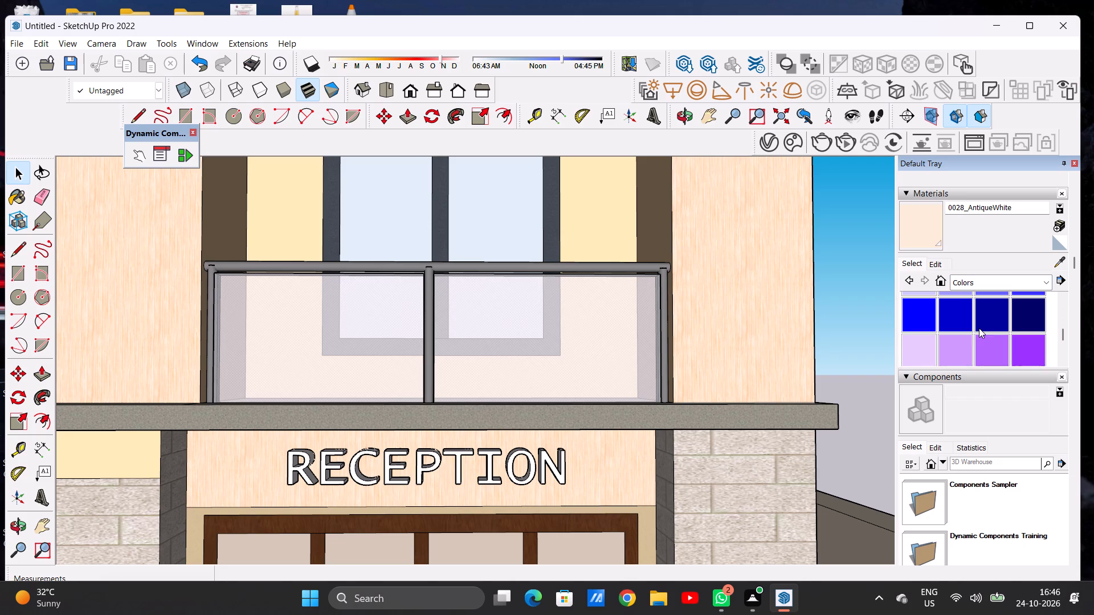
scroll(979, 328, "down", 7)
scroll(979, 328, "up", 1)
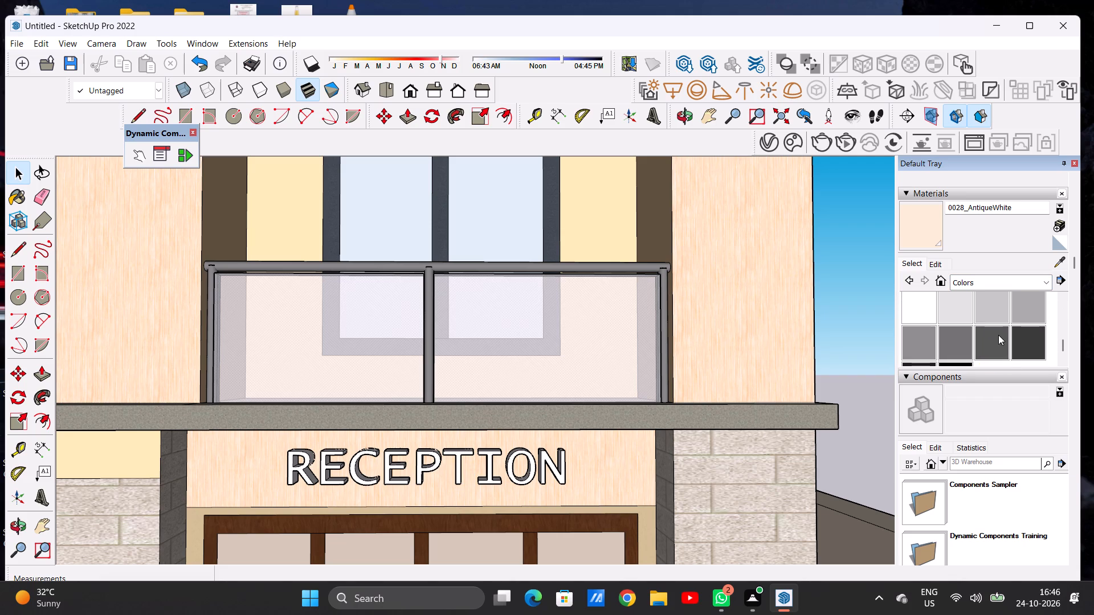
left_click(993, 343)
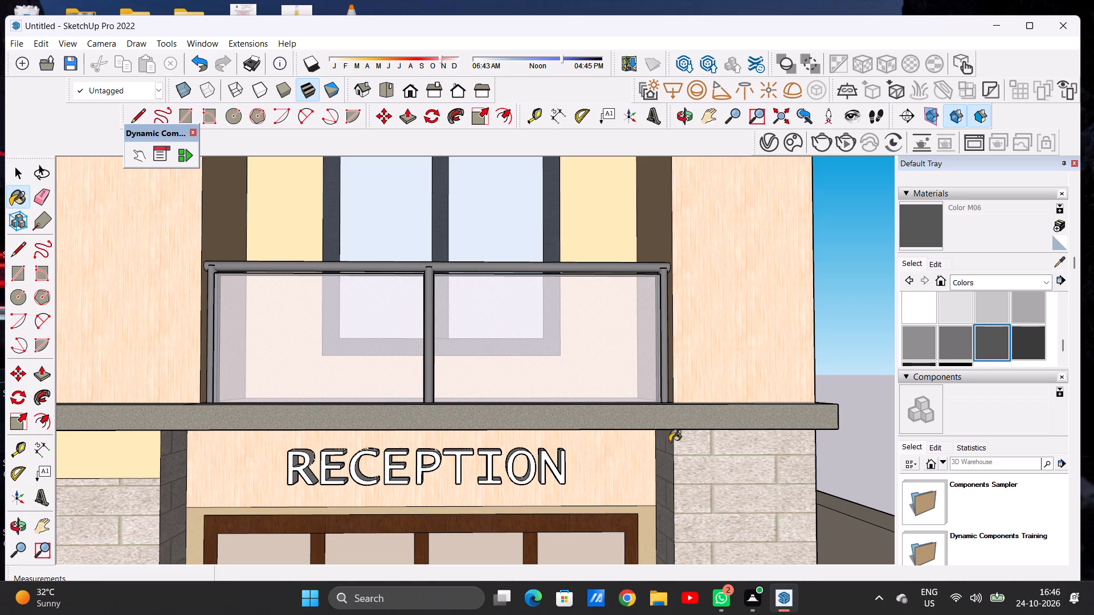
scroll(503, 474, "up", 13)
left_click(515, 465)
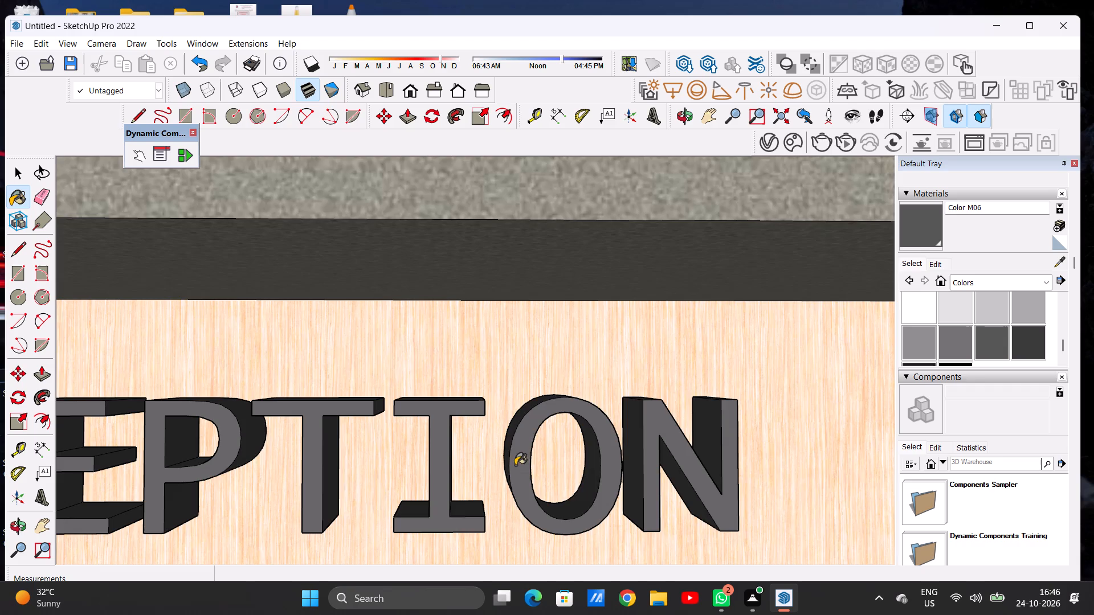
Paint the HOTEL lettering on the rooftop sign panel with the same dark grey Color M06.
scroll(551, 454, "down", 20)
scroll(508, 446, "up", 1)
scroll(508, 446, "down", 16)
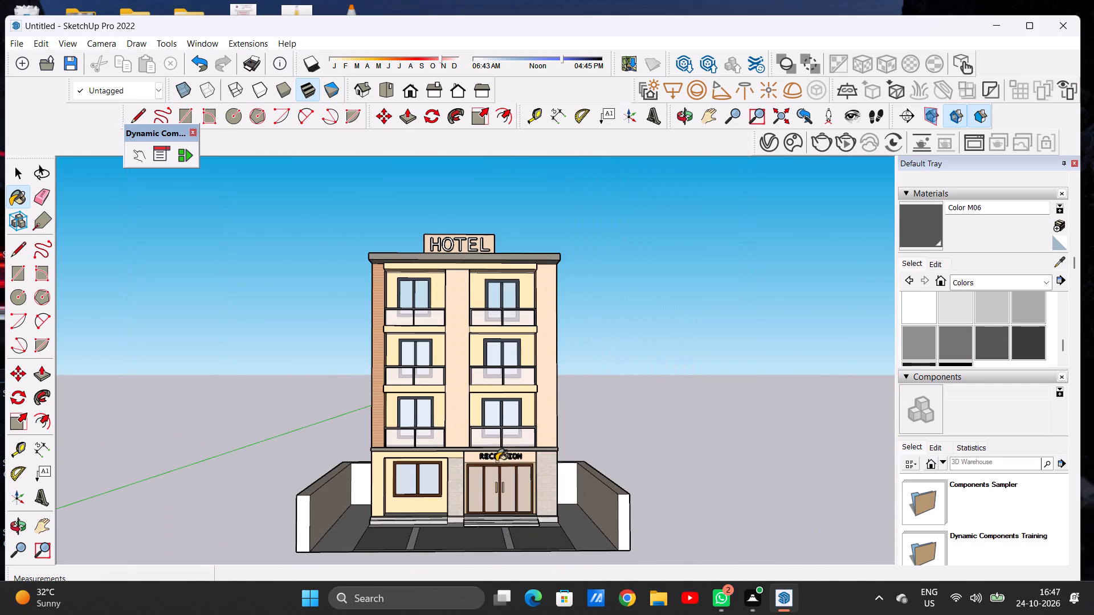
scroll(437, 244, "up", 20)
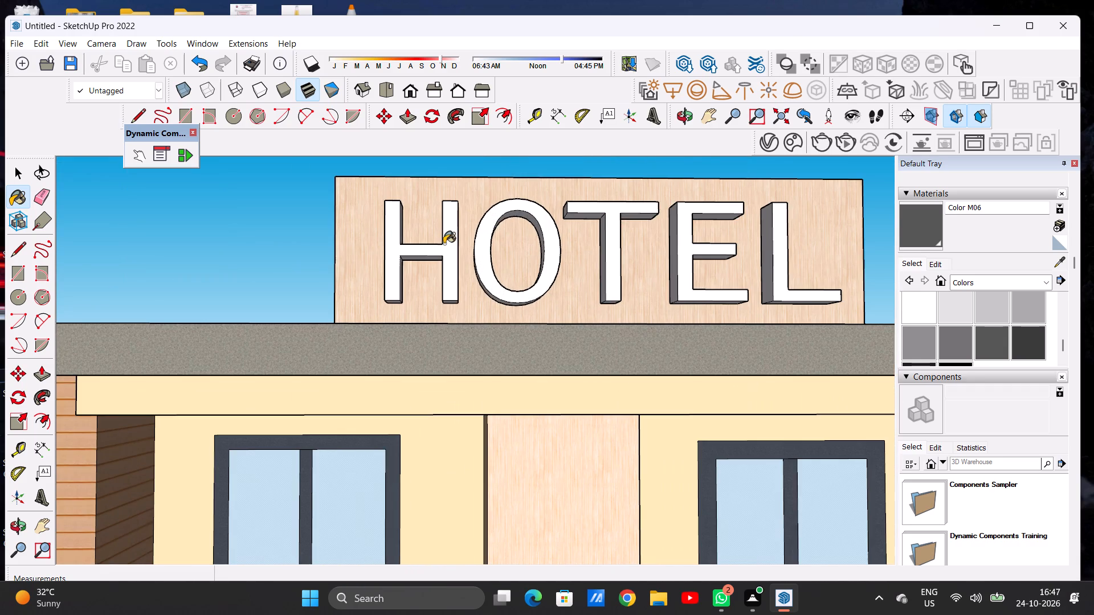
left_click(449, 244)
scroll(457, 253, "down", 10)
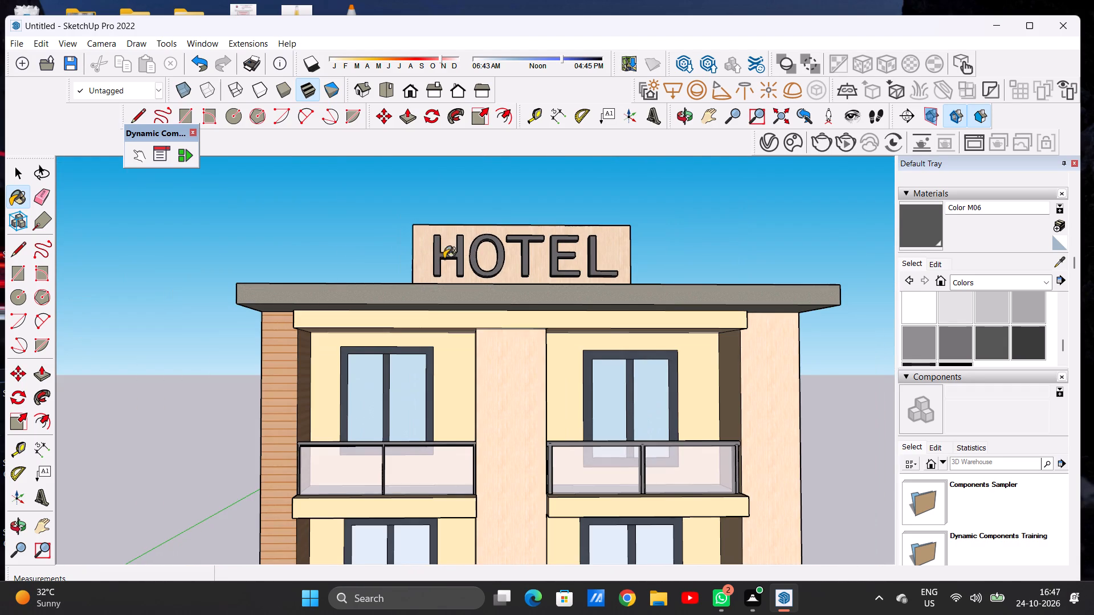
middle_click_drag(504, 261, 461, 281)
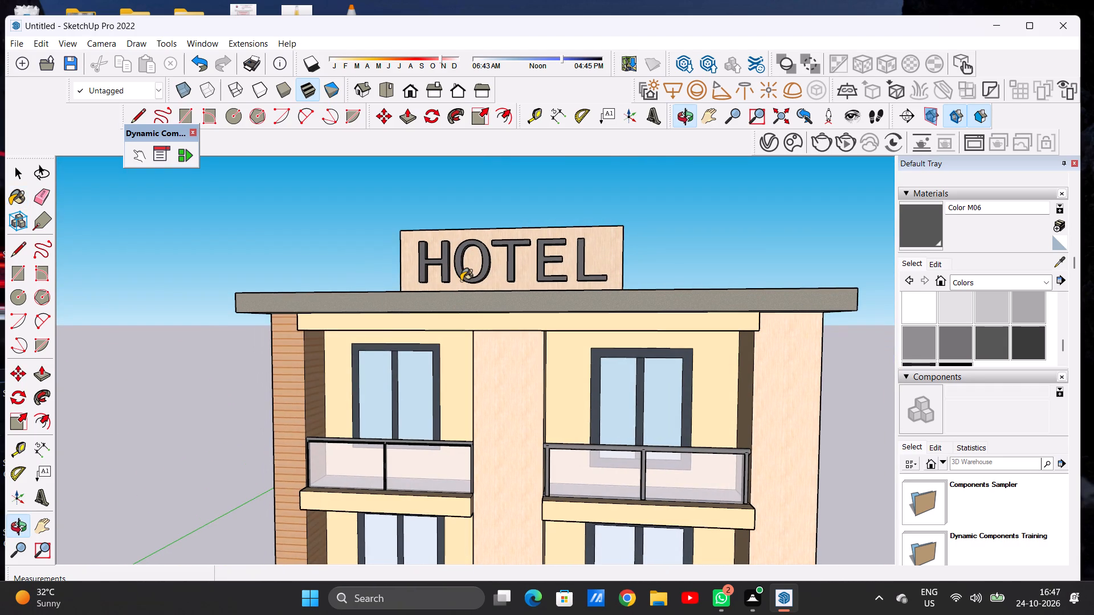
key("space")
Examine the whole hotel with its painted lettering from the front and the side.
scroll(773, 366, "down", 13)
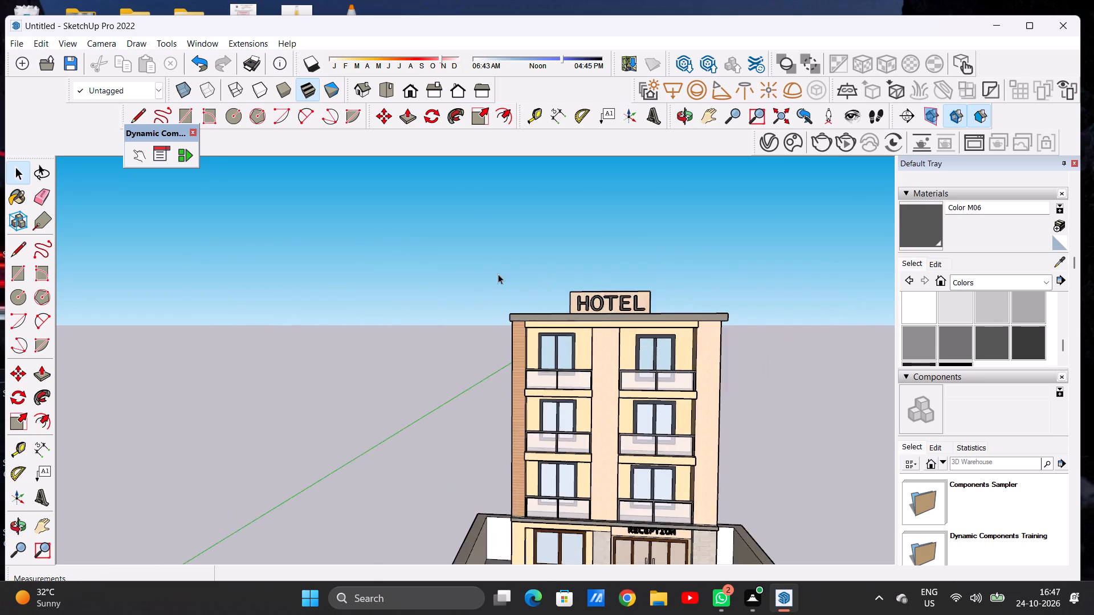
scroll(498, 274, "down", 7)
scroll(544, 284, "up", 7)
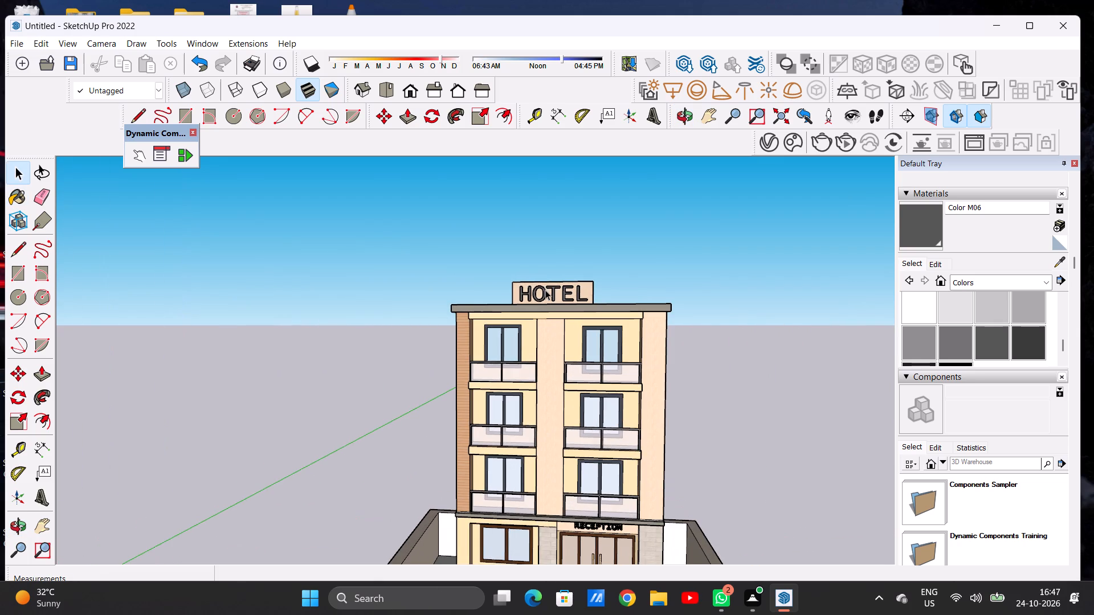
middle_click_drag(606, 297, 287, 335)
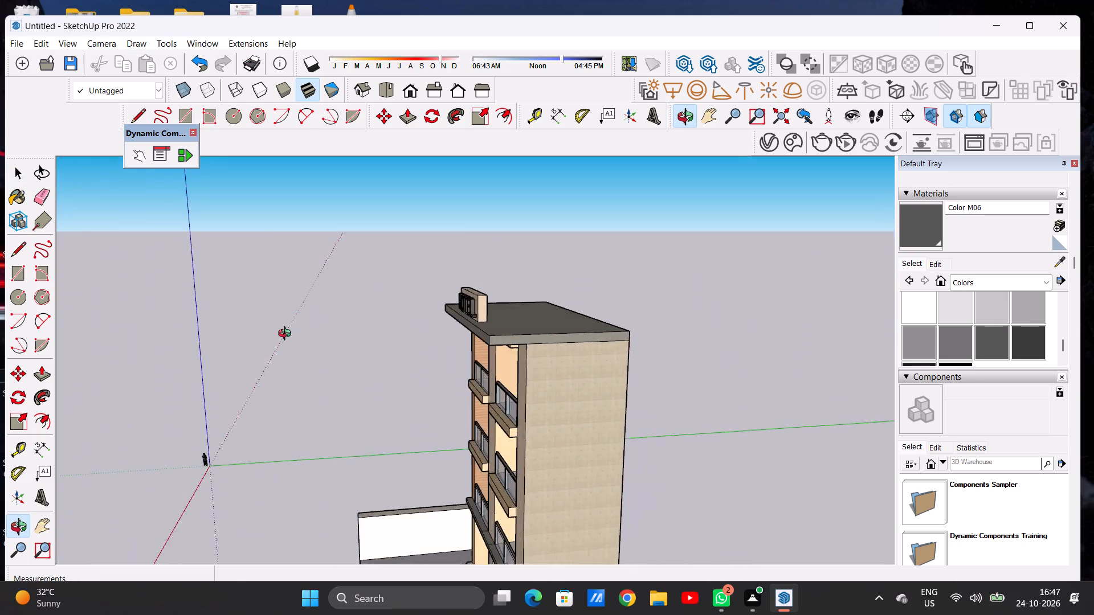
middle_click_drag(287, 335, 607, 313)
scroll(590, 294, "down", 6)
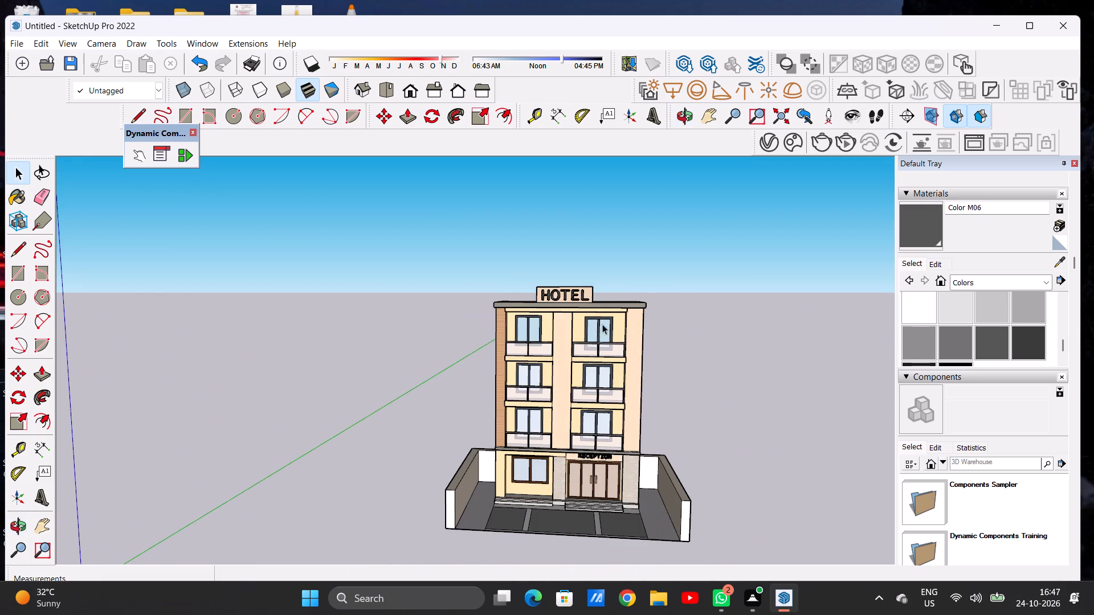
scroll(610, 338, "up", 3)
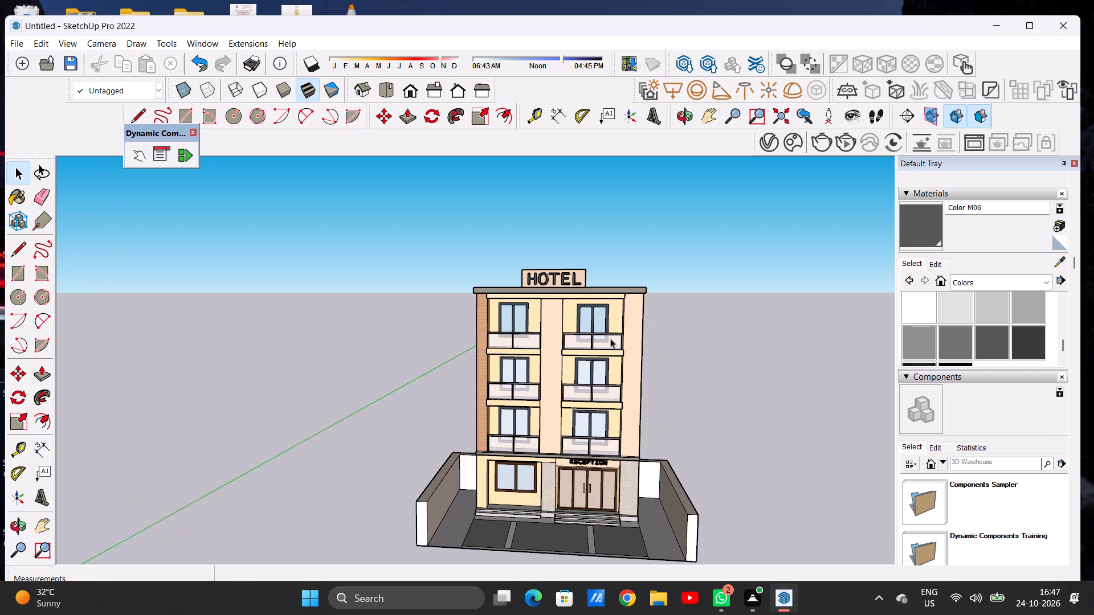
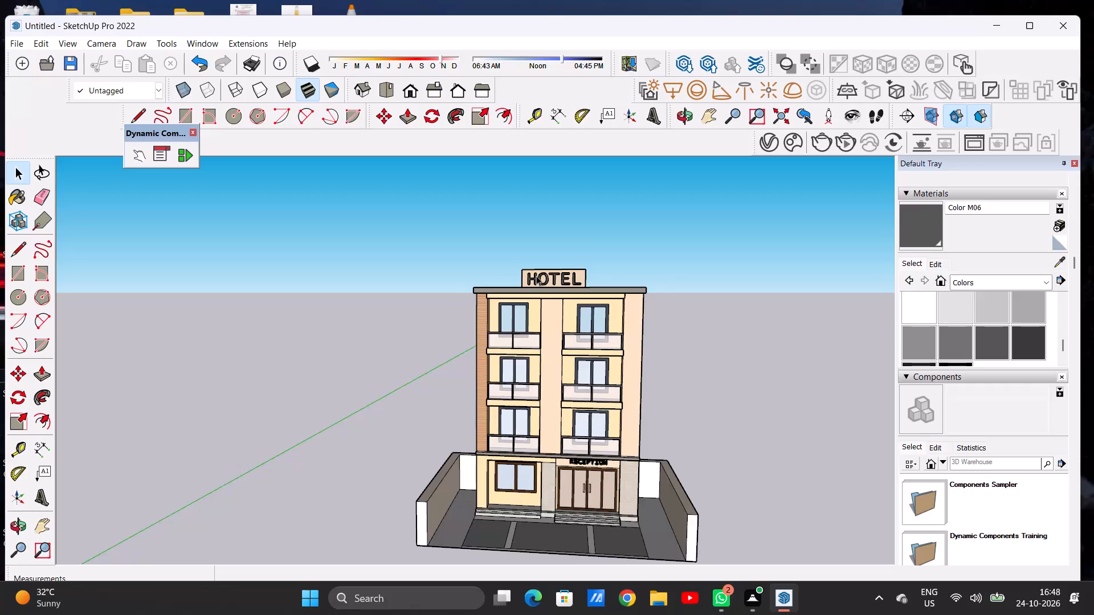
Examine the HOTEL and RECEPTION lettering up close and from a distance against the whole facade.
scroll(534, 297, "down", 8)
scroll(553, 291, "up", 14)
middle_click_drag(563, 292, 541, 293)
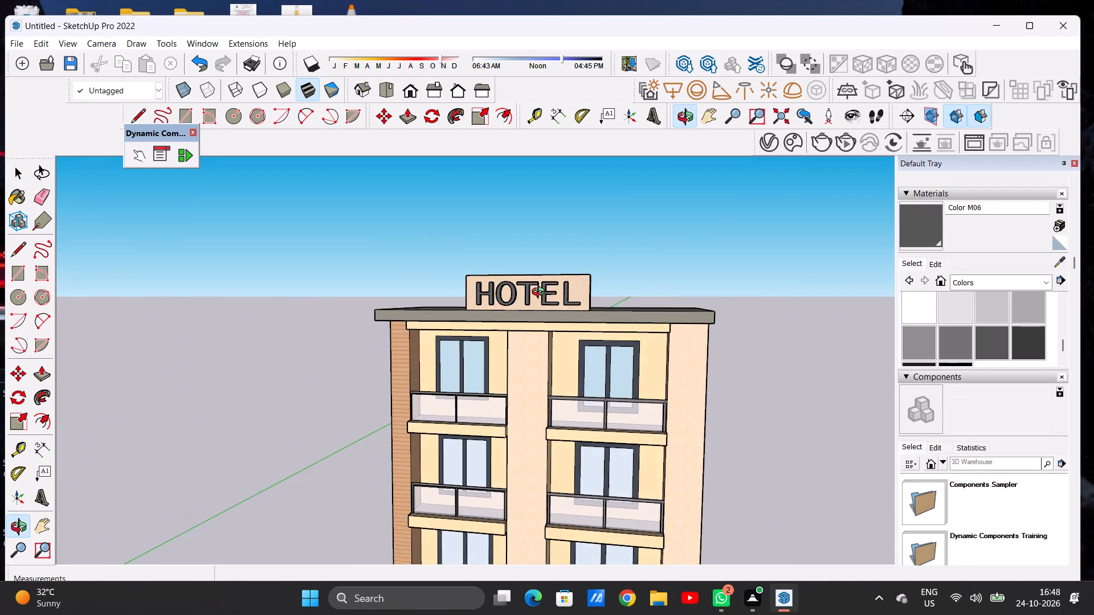
middle_click_drag(541, 293, 575, 297)
scroll(561, 293, "down", 4)
scroll(561, 293, "up", 1)
scroll(560, 292, "down", 5)
scroll(541, 281, "up", 1)
scroll(541, 281, "down", 9)
scroll(564, 378, "up", 2)
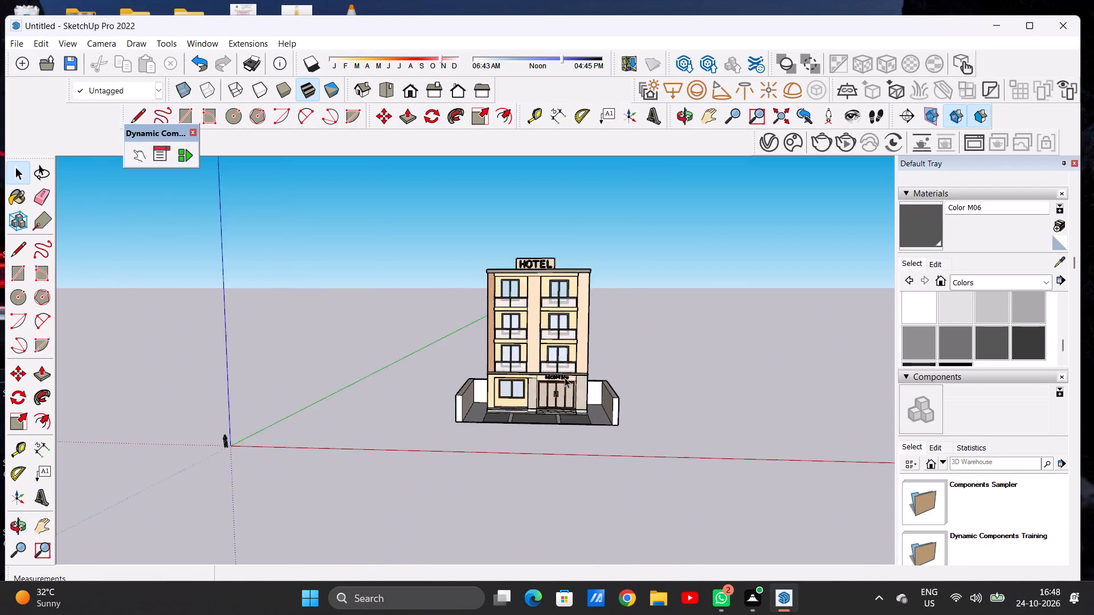
scroll(565, 378, "up", 20)
scroll(565, 378, "up", 1)
middle_click_drag(582, 371, 363, 362)
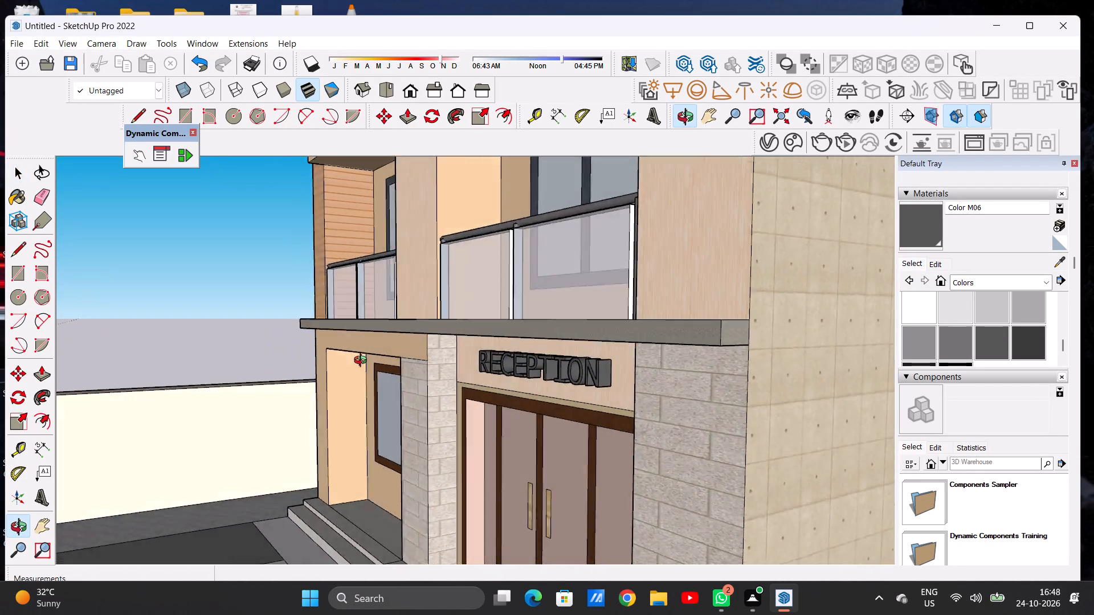
middle_click_drag(363, 362, 565, 375)
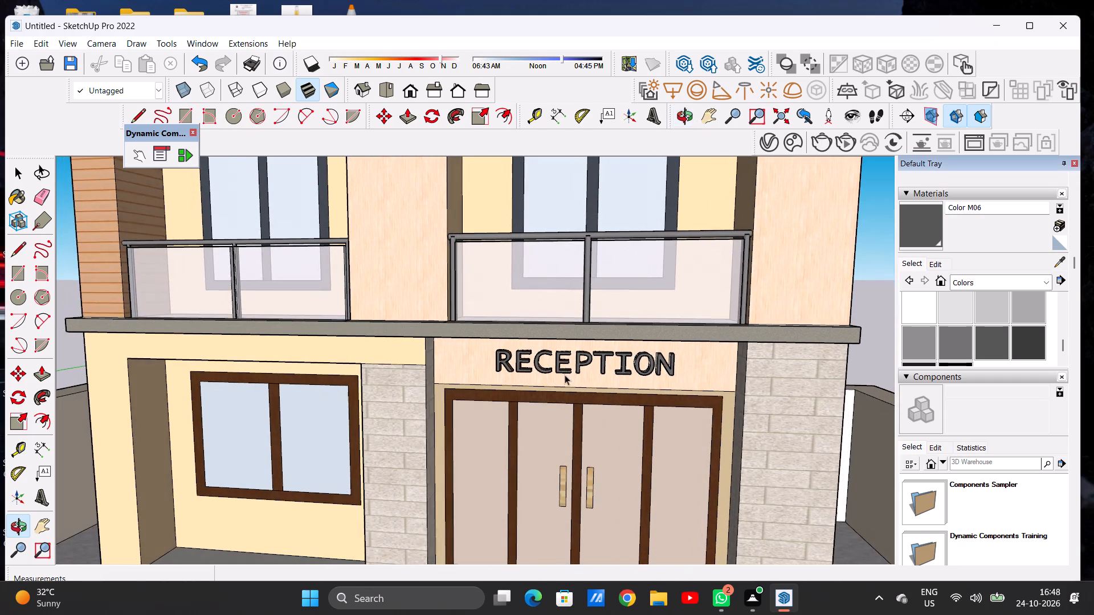
scroll(558, 362, "down", 5)
scroll(519, 347, "down", 20)
scroll(519, 347, "down", 2)
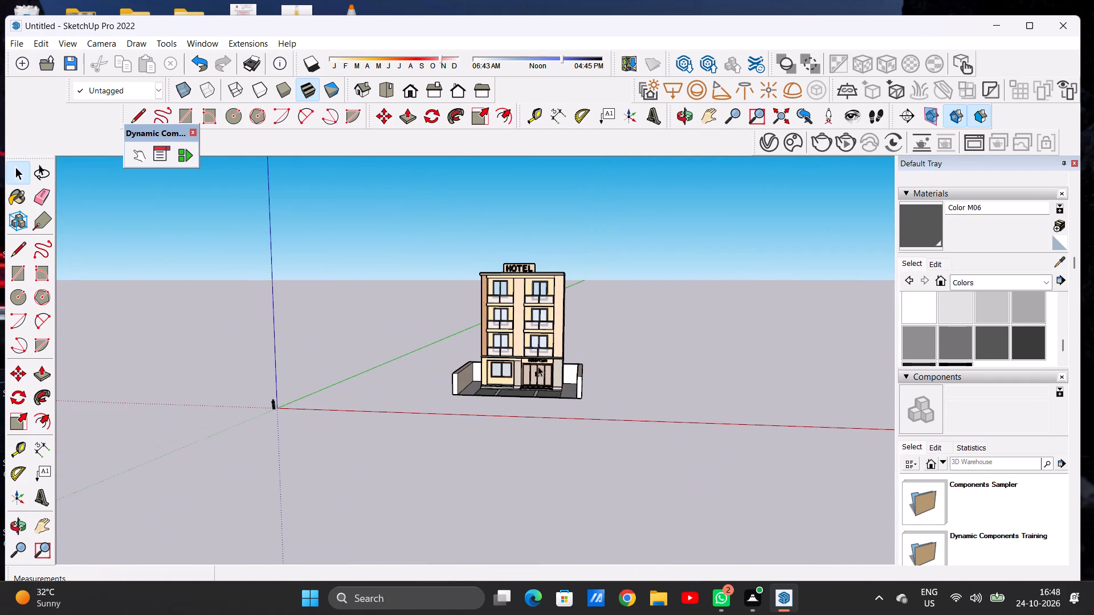
Delete the dark grey RECEPTION lettering above the entrance doors.
scroll(538, 366, "up", 20)
scroll(538, 366, "up", 2)
scroll(574, 332, "up", 6)
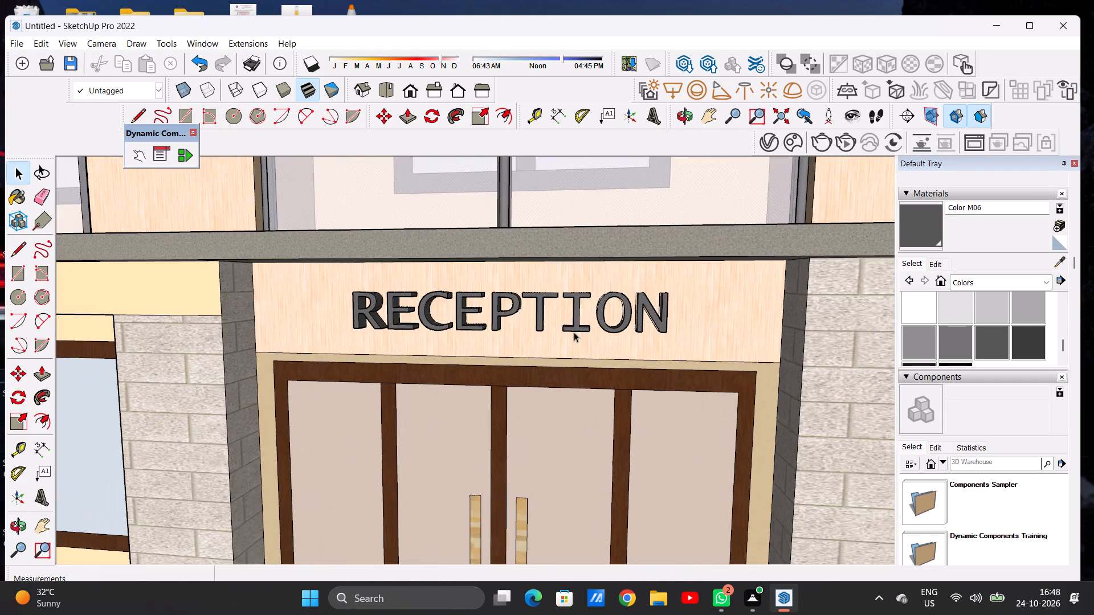
left_click(536, 317)
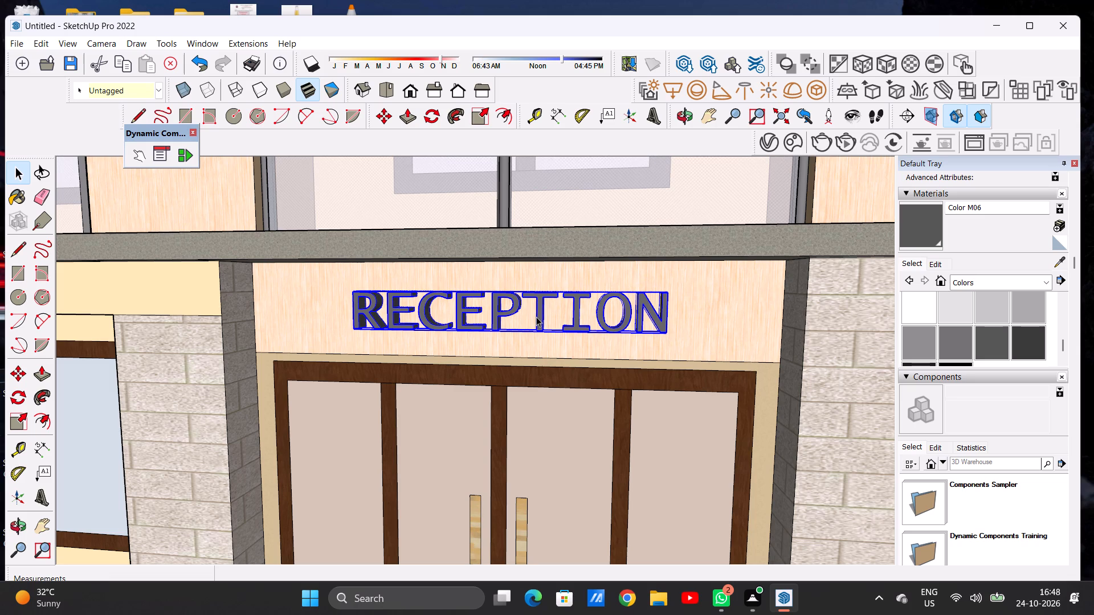
key("Delete")
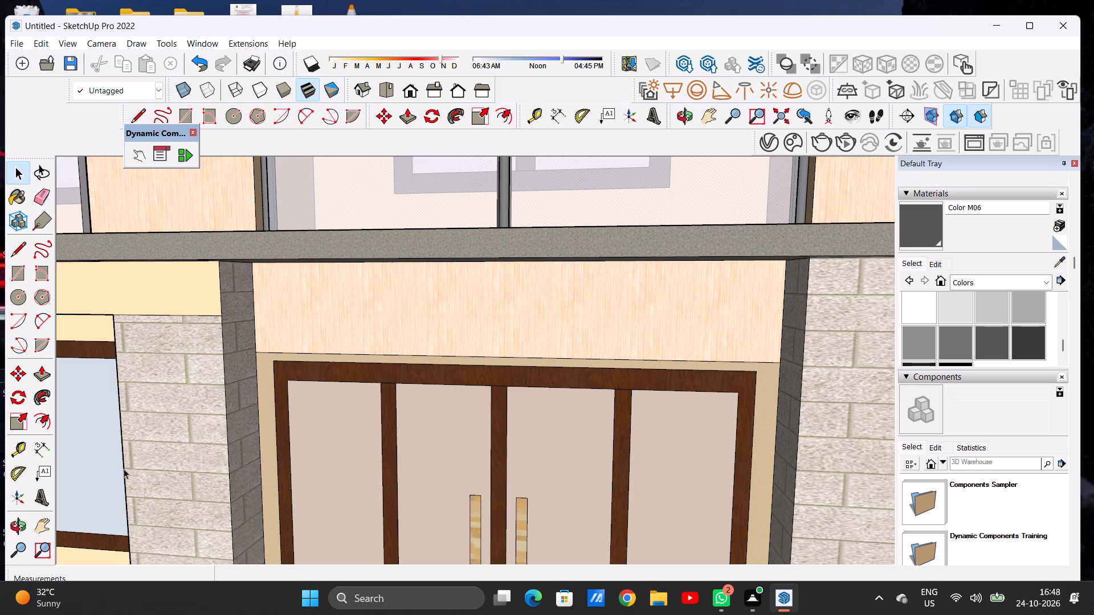
Create RECEPTION as 3D text in Lucida Console, 3' high, and place it on the wood panel above the entrance doors.
left_click(35, 493)
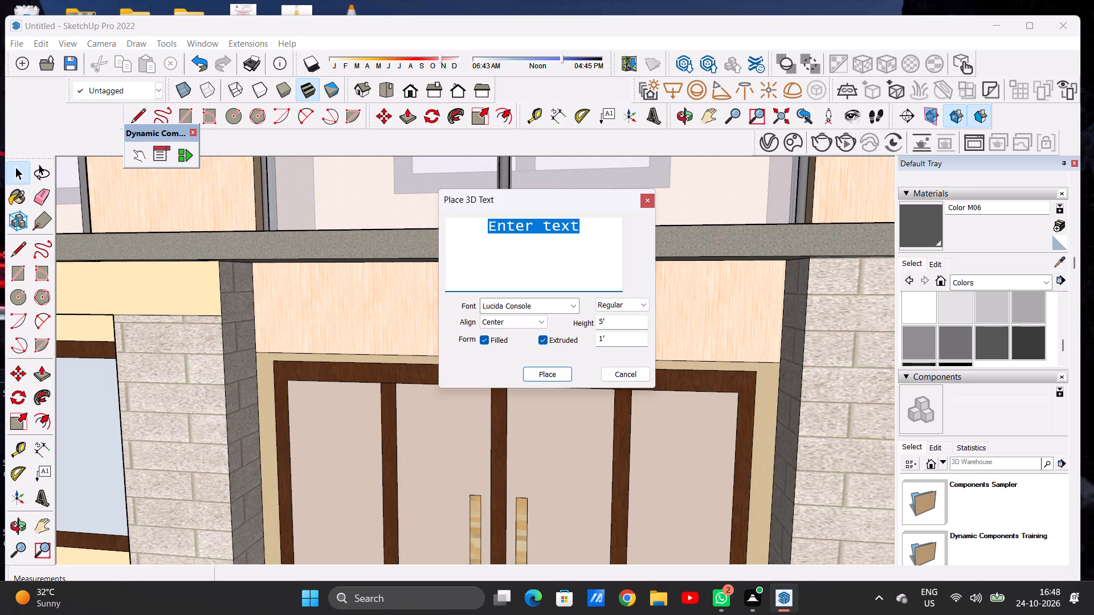
left_click(587, 225)
key("BackSpace")
key("BackSpace")
key("BackSpace")
key("BackSpace")
key("BackSpace")
key("BackSpace")
key("BackSpace")
key("BackSpace")
key("BackSpace")
key("BackSpace")
key("BackSpace")
key("BackSpace")
key("BackSpace")
key("BackSpace")
key("BackSpace")
key("BackSpace")
key("BackSpace")
key("BackSpace")
key("BackSpace")
key("BackSpace")
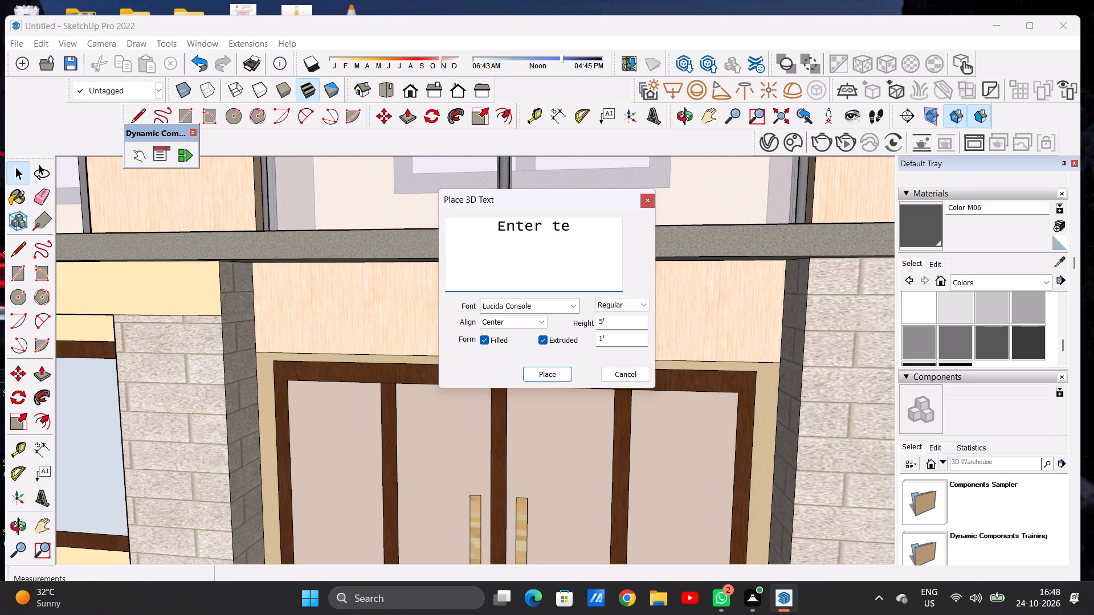
type("RECEPTION")
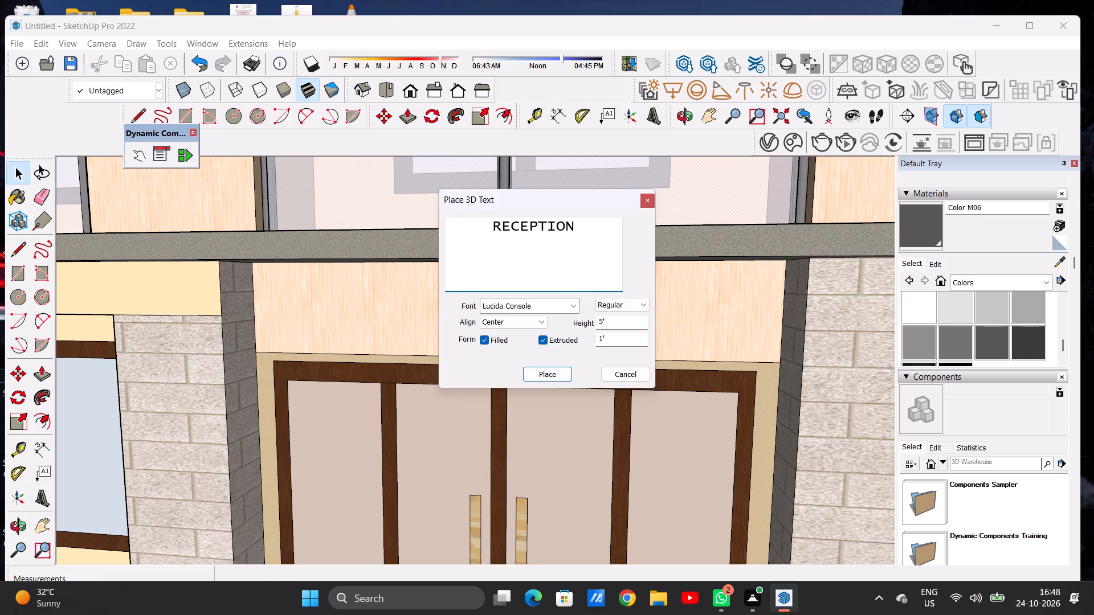
left_click(605, 321)
key("BackSpace")
key("BackSpace")
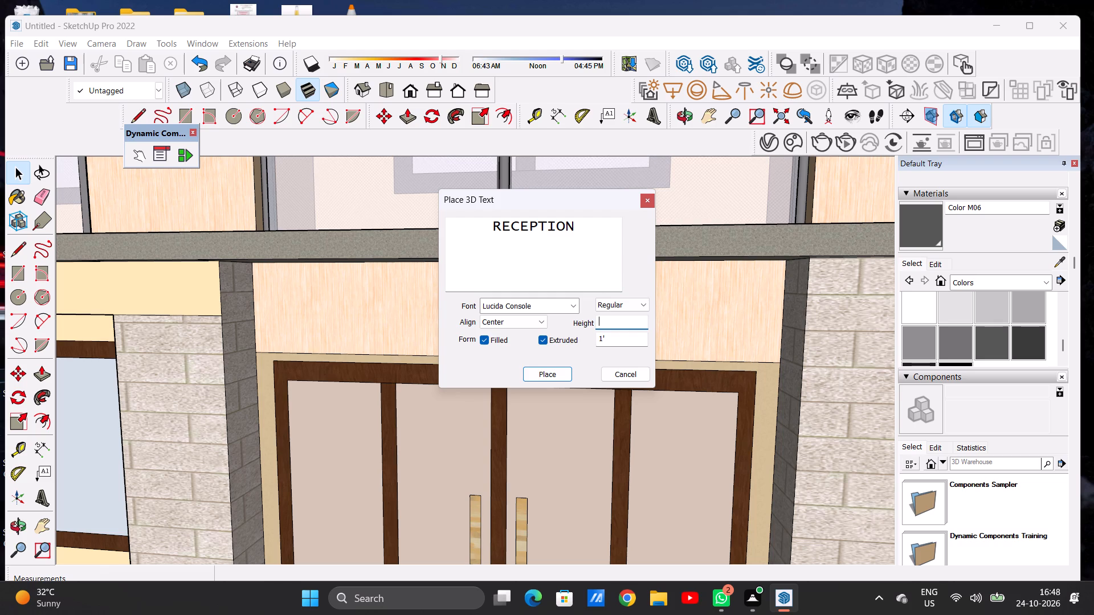
key("BackSpace")
key("3")
key("apostrophe")
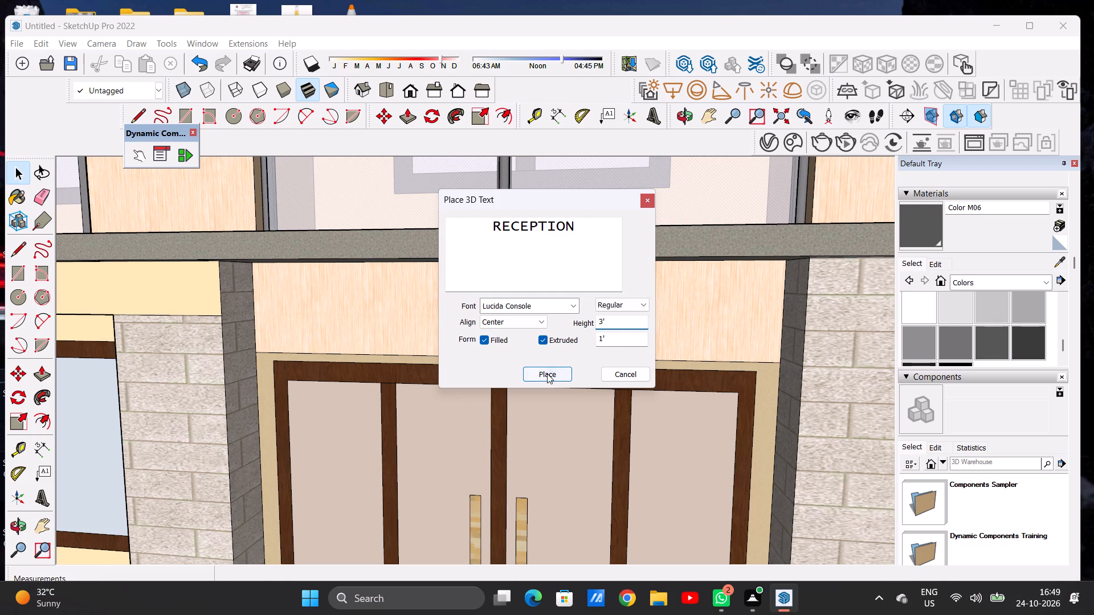
left_click(547, 374)
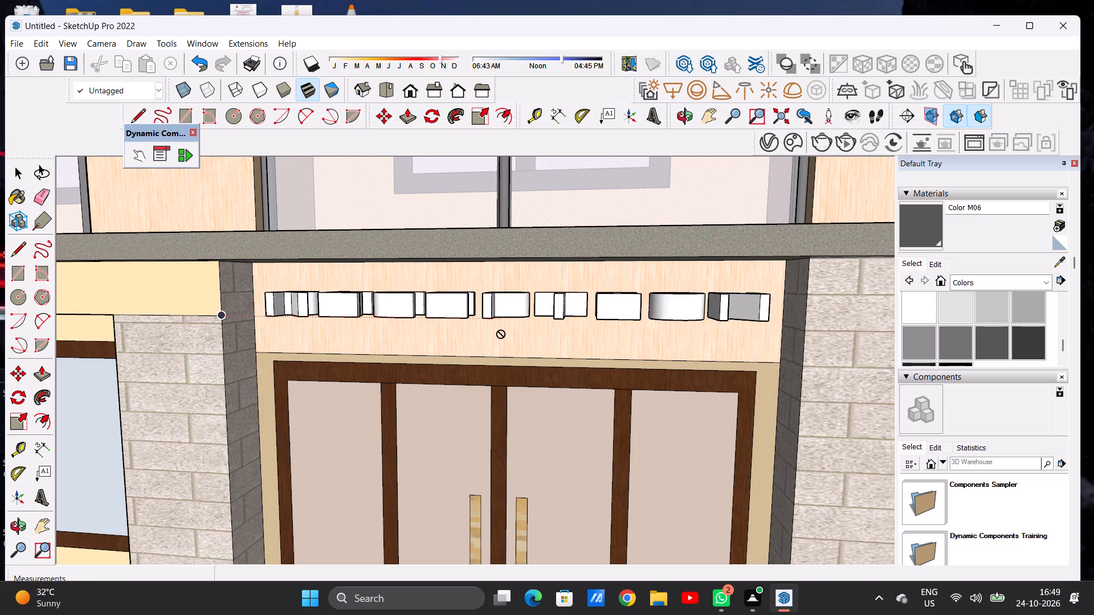
left_click(501, 338)
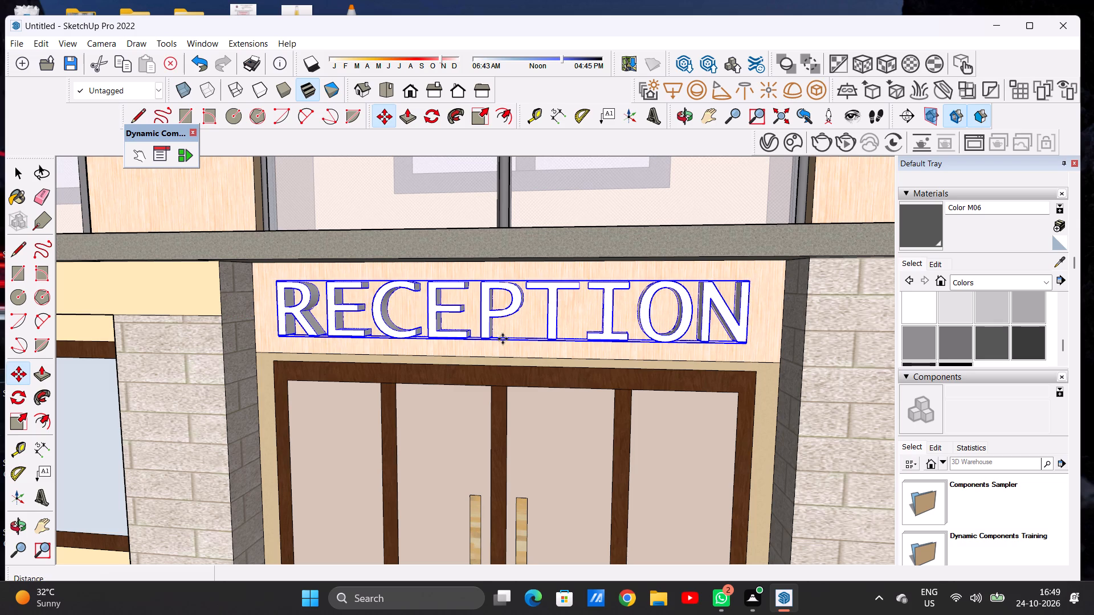
key("space")
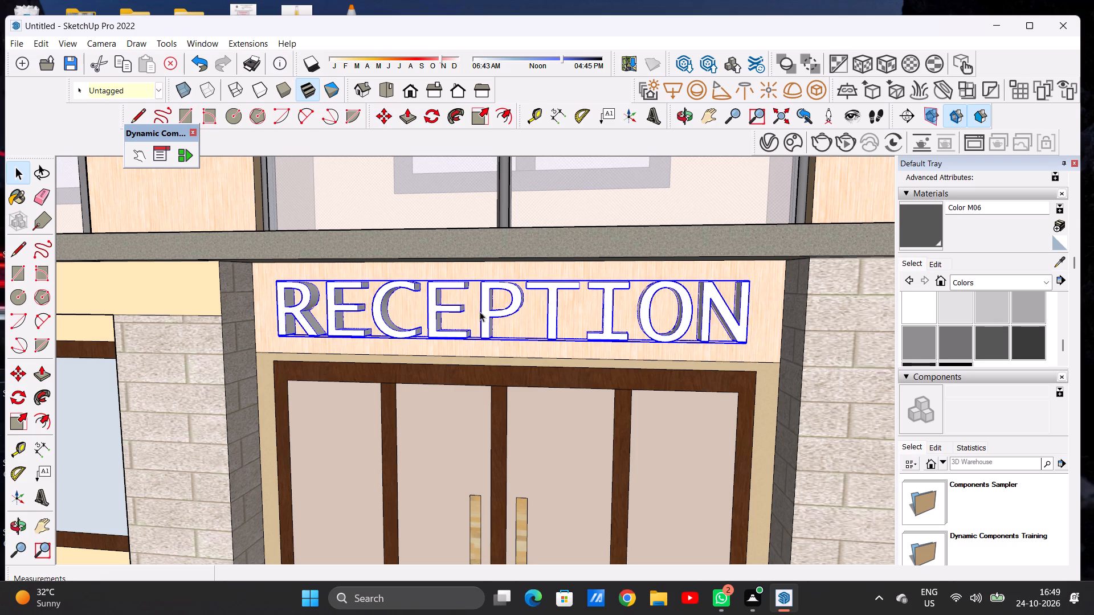
scroll(479, 307, "down", 15)
left_click(688, 250)
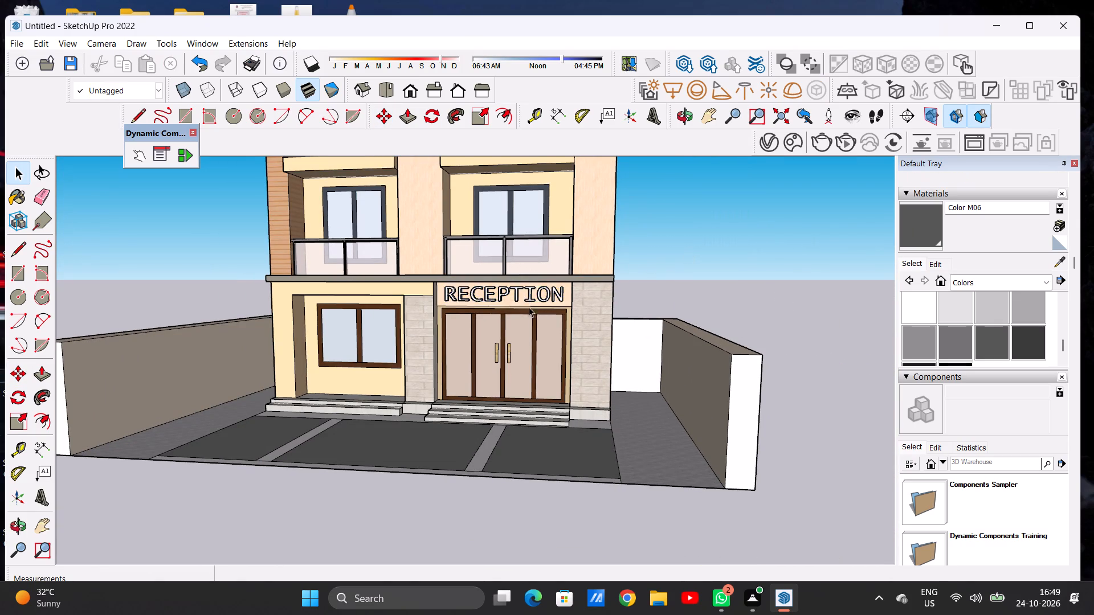
Examine the new RECEPTION lettering's size against the entrance and the whole hotel, from the front and at an angle.
scroll(532, 317, "down", 12)
scroll(532, 319, "up", 8)
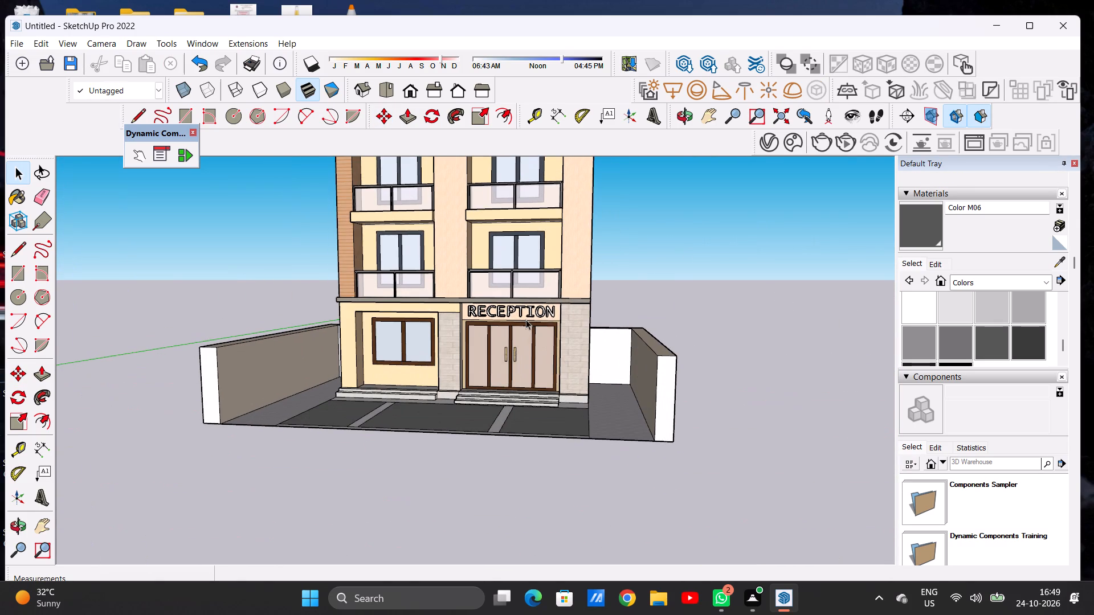
scroll(520, 309, "up", 8)
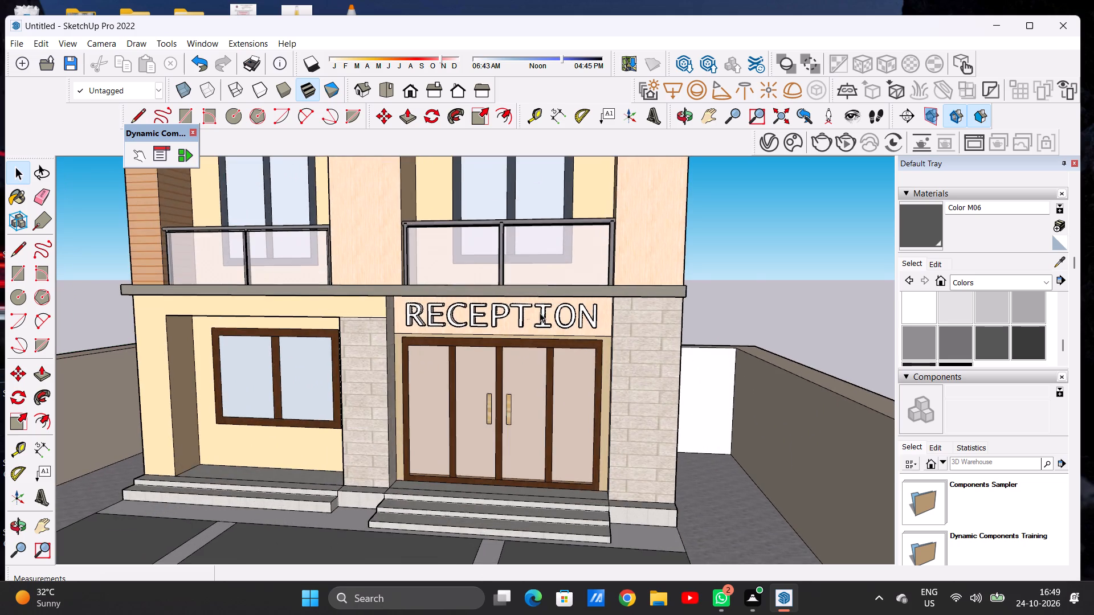
middle_click_drag(537, 313, 642, 313)
middle_click_drag(422, 322, 434, 322)
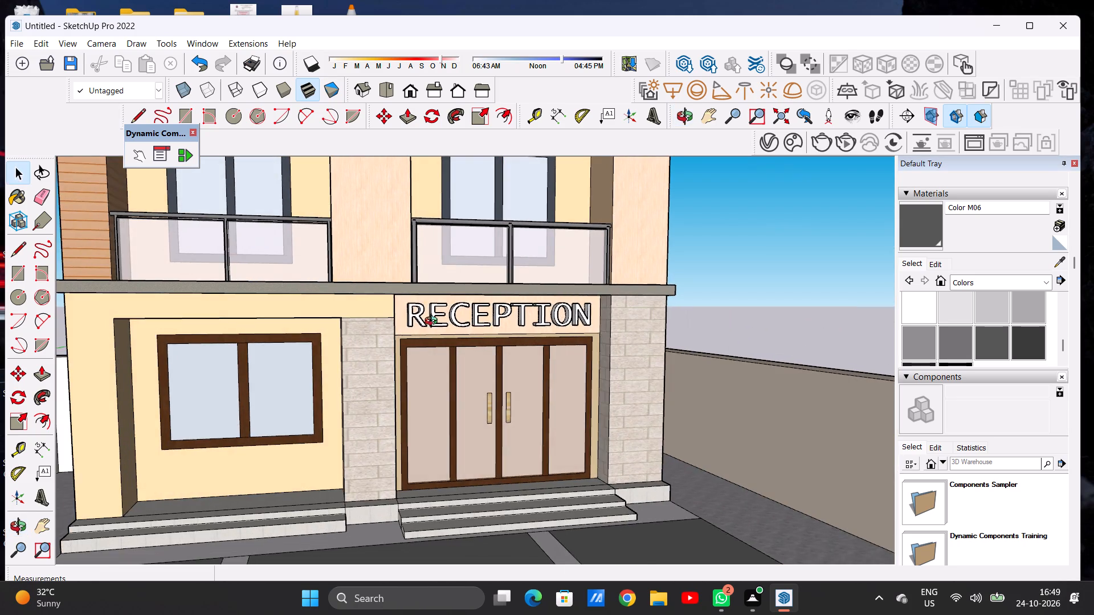
middle_click_drag(434, 322, 371, 322)
scroll(443, 324, "down", 5)
scroll(509, 315, "up", 6)
scroll(410, 319, "down", 13)
scroll(440, 363, "up", 1)
scroll(440, 364, "down", 11)
scroll(440, 369, "up", 1)
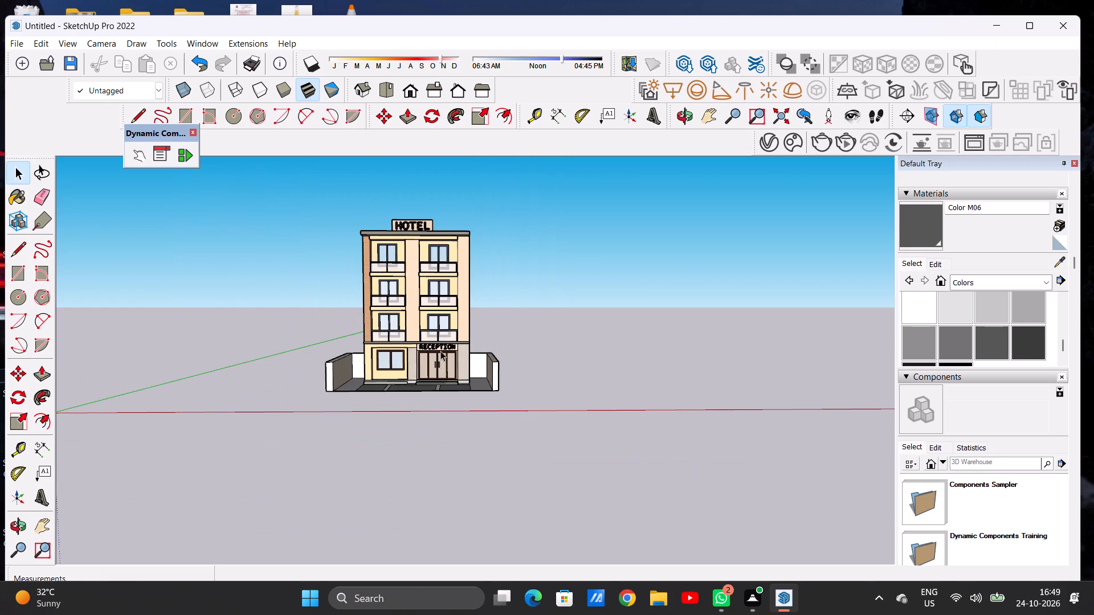
scroll(440, 351, "up", 7)
scroll(437, 350, "down", 3)
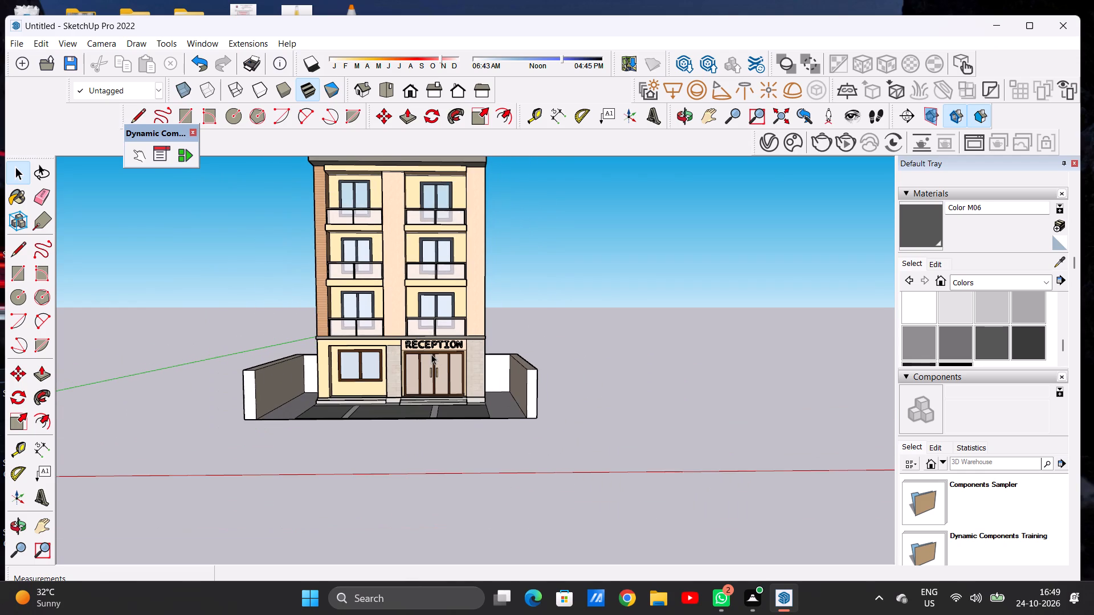
scroll(439, 348, "up", 14)
middle_click_drag(472, 343, 352, 310)
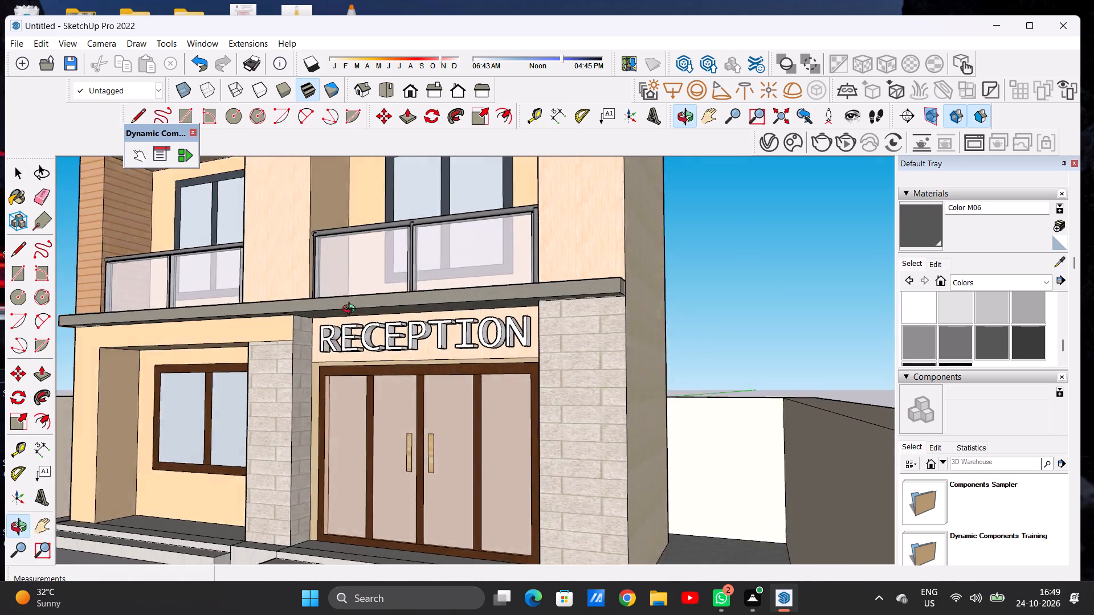
middle_click_drag(352, 310, 396, 337)
Scale the RECEPTION lettering narrower along the red axis from its R end, leaving more margin on the panel.
scroll(408, 332, "up", 7)
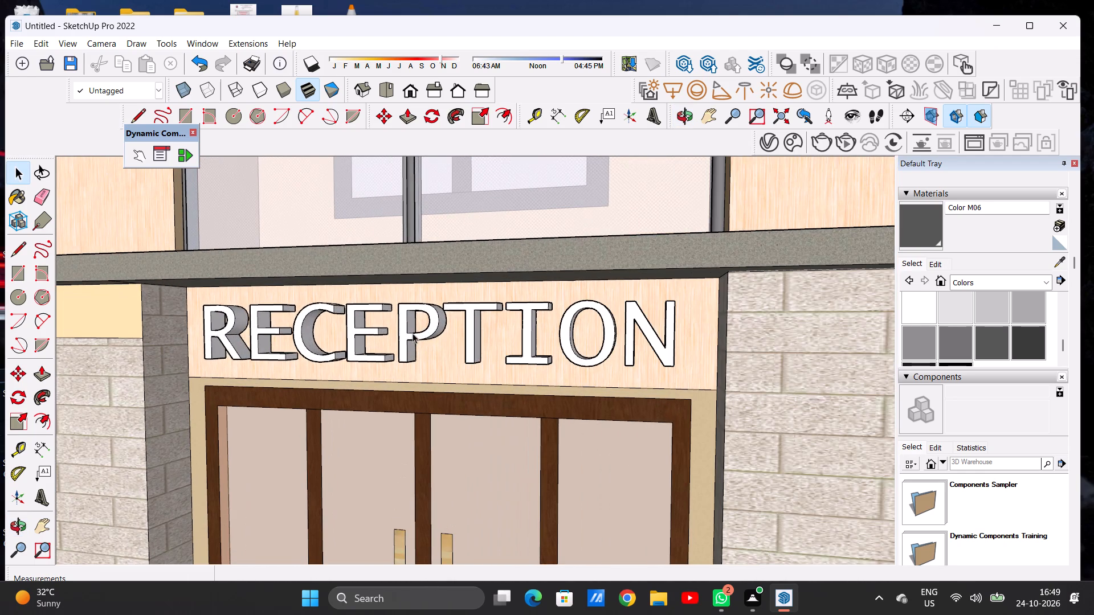
left_click(409, 337)
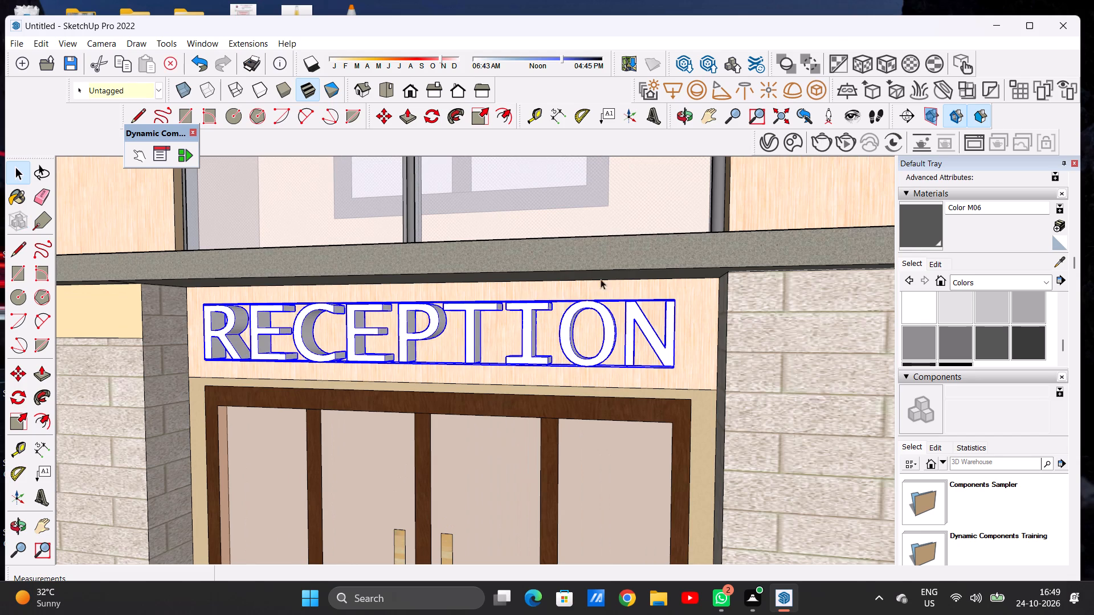
left_click(481, 116)
scroll(496, 237, "down", 5)
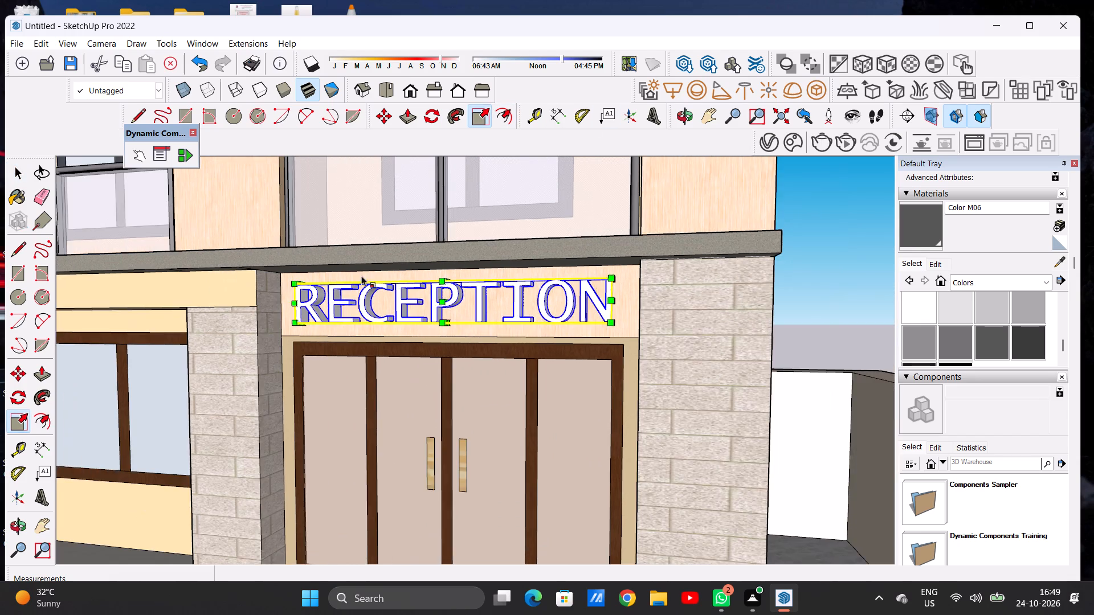
middle_click_drag(277, 321, 444, 344)
scroll(349, 329, "up", 2)
scroll(345, 326, "down", 1)
scroll(344, 326, "up", 9)
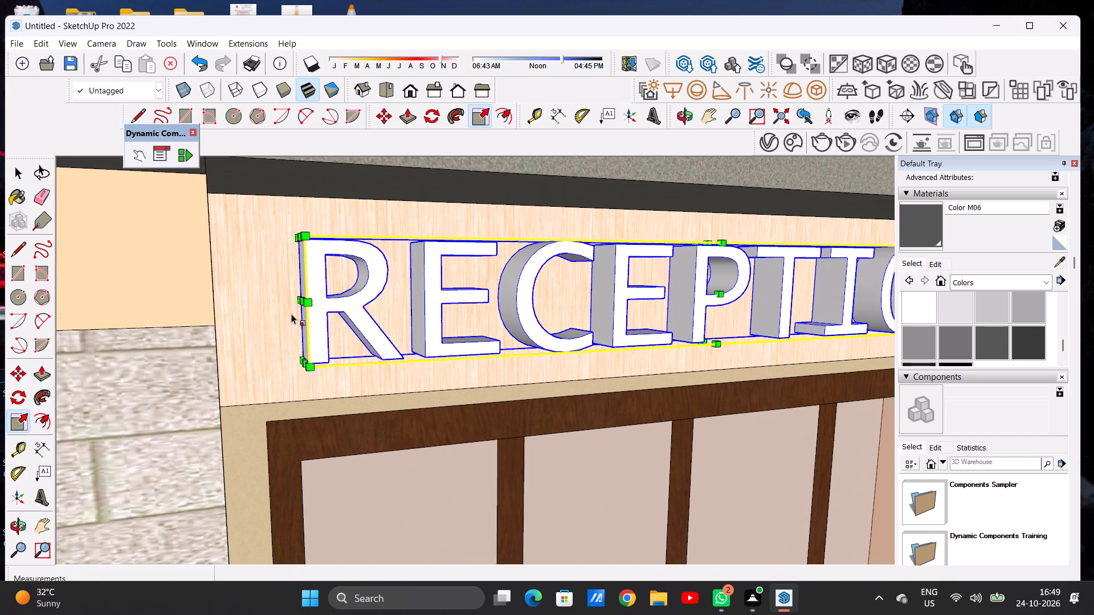
middle_click_drag(289, 314, 340, 348)
scroll(328, 348, "up", 9)
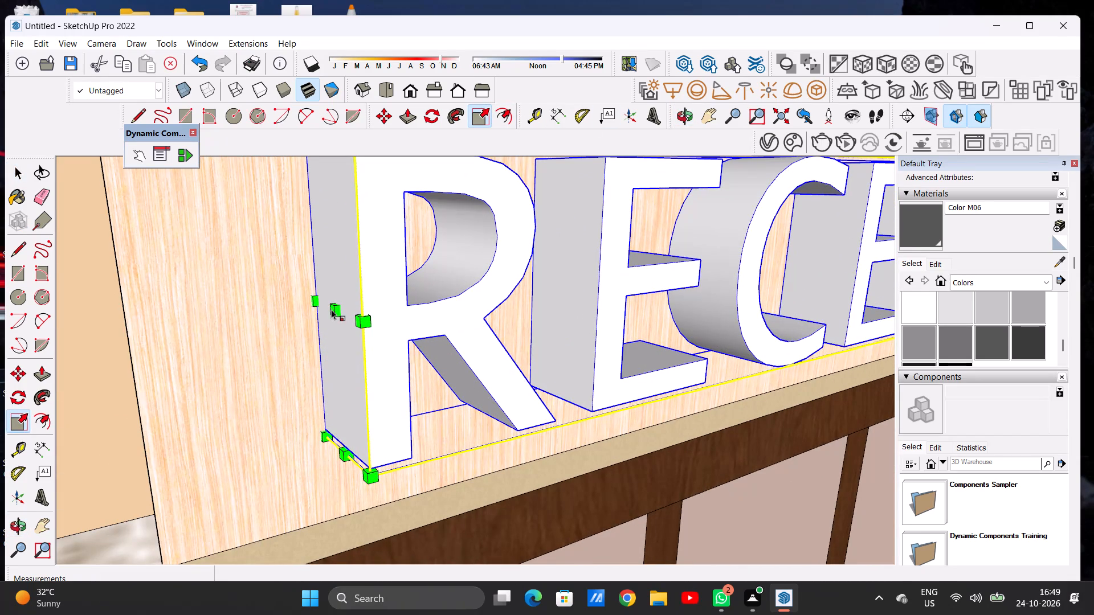
left_click(329, 307)
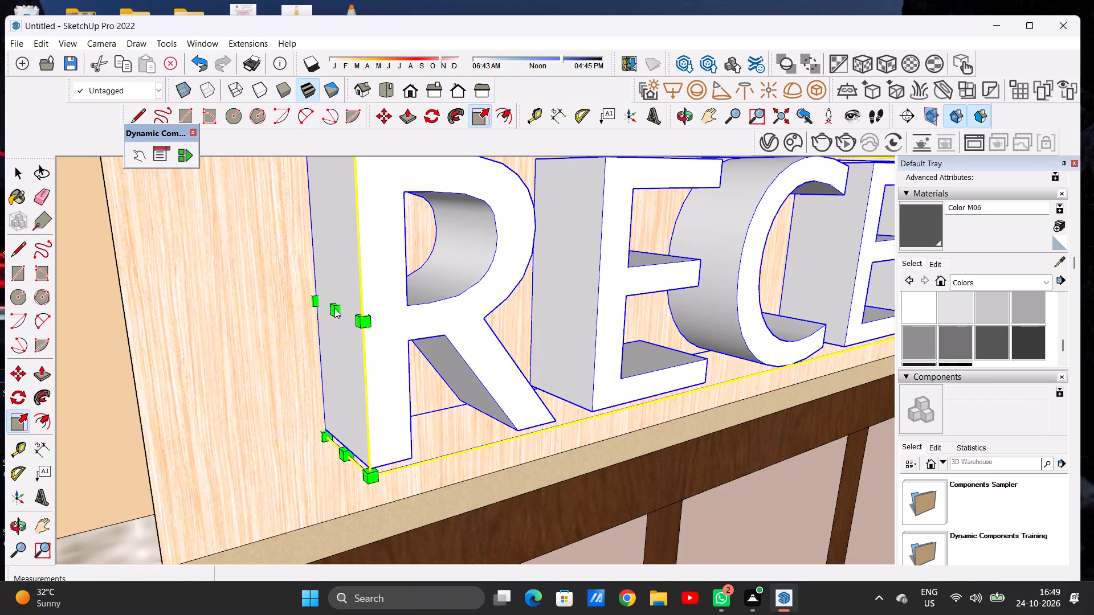
left_click(334, 308)
left_click(337, 311)
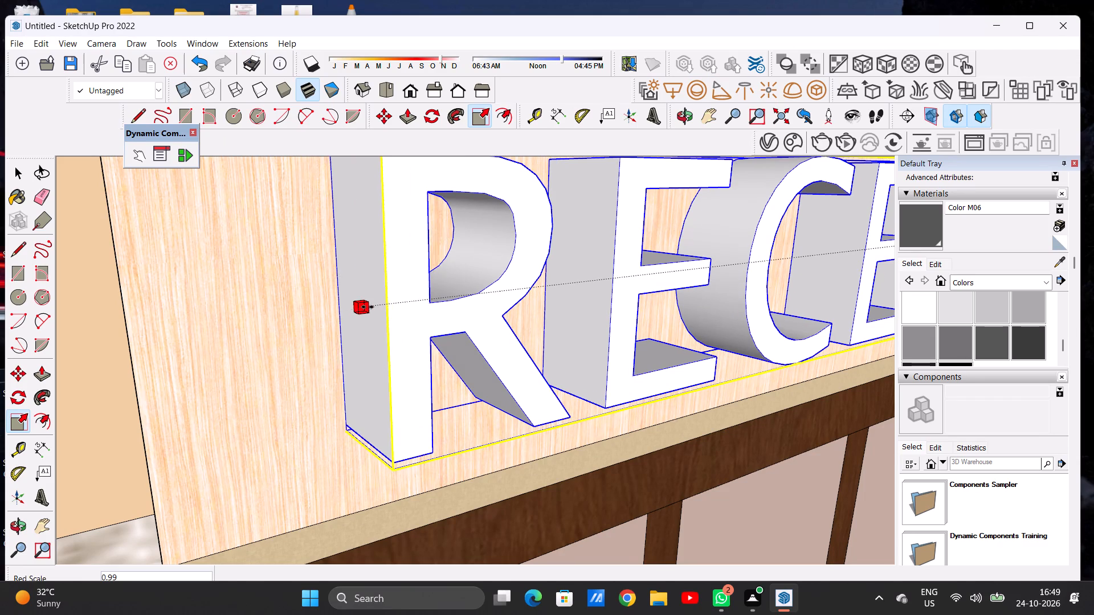
left_click(403, 300)
Scale the RECEPTION lettering to about 0.97 along the red axis from its N end, leaving a margin beside the stone pillar.
scroll(336, 326, "down", 8)
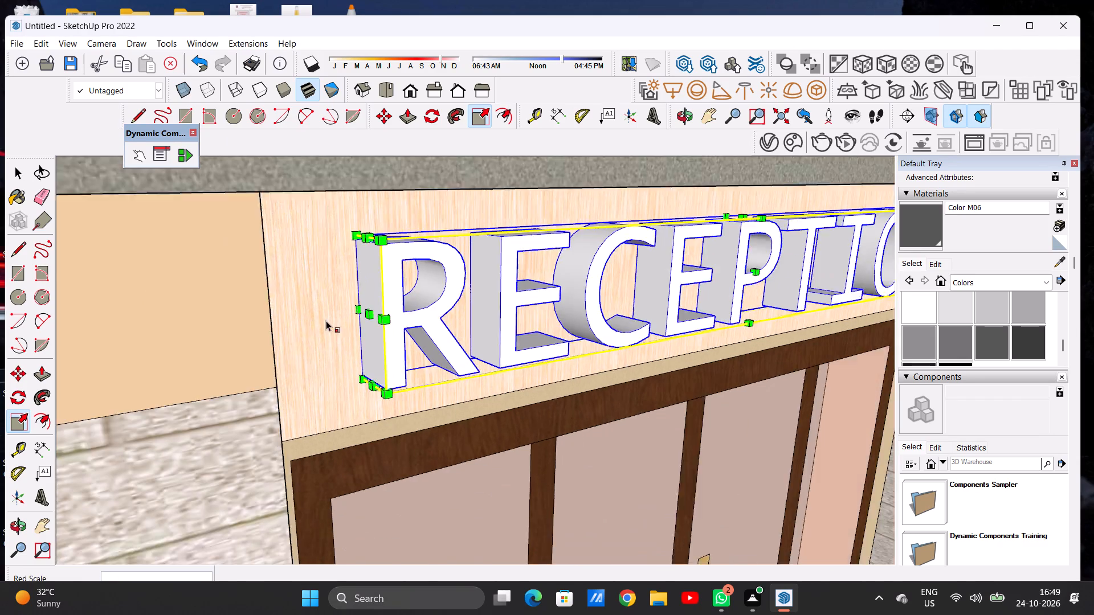
scroll(315, 300, "down", 17)
middle_click_drag(496, 318, 307, 270)
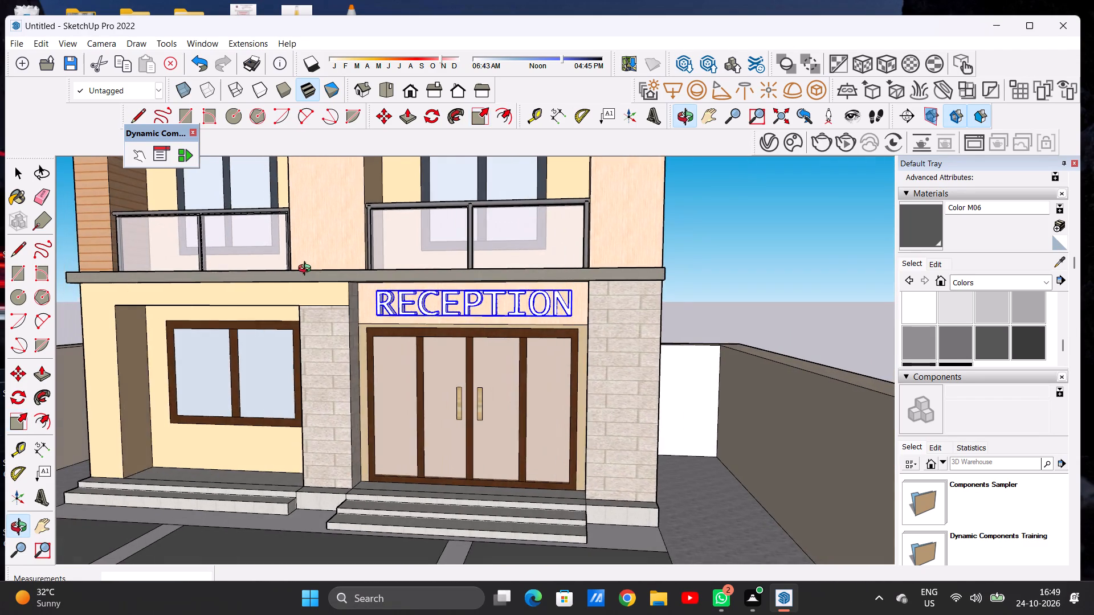
middle_click_drag(307, 270, 303, 270)
scroll(585, 293, "up", 8)
middle_click_drag(581, 310, 461, 310)
scroll(491, 319, "up", 3)
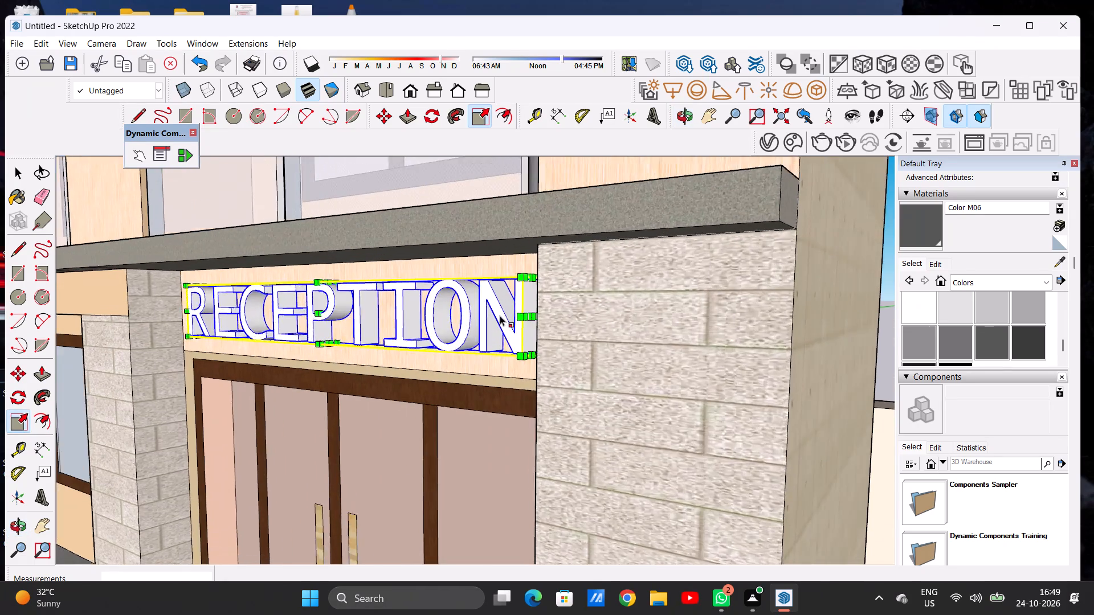
scroll(500, 315, "up", 9)
left_click(547, 318)
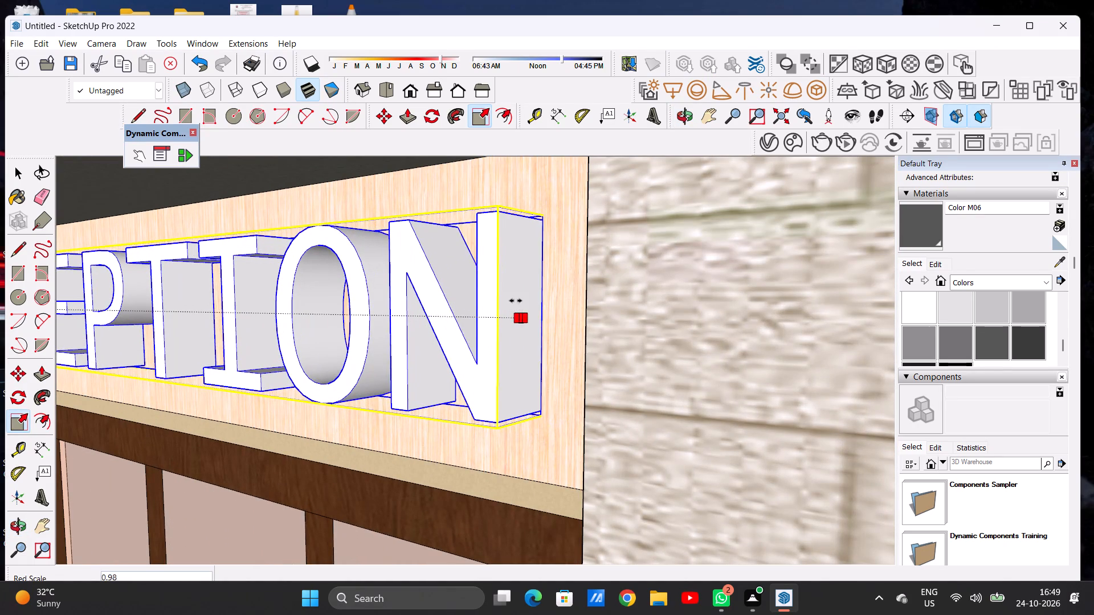
left_click(507, 296)
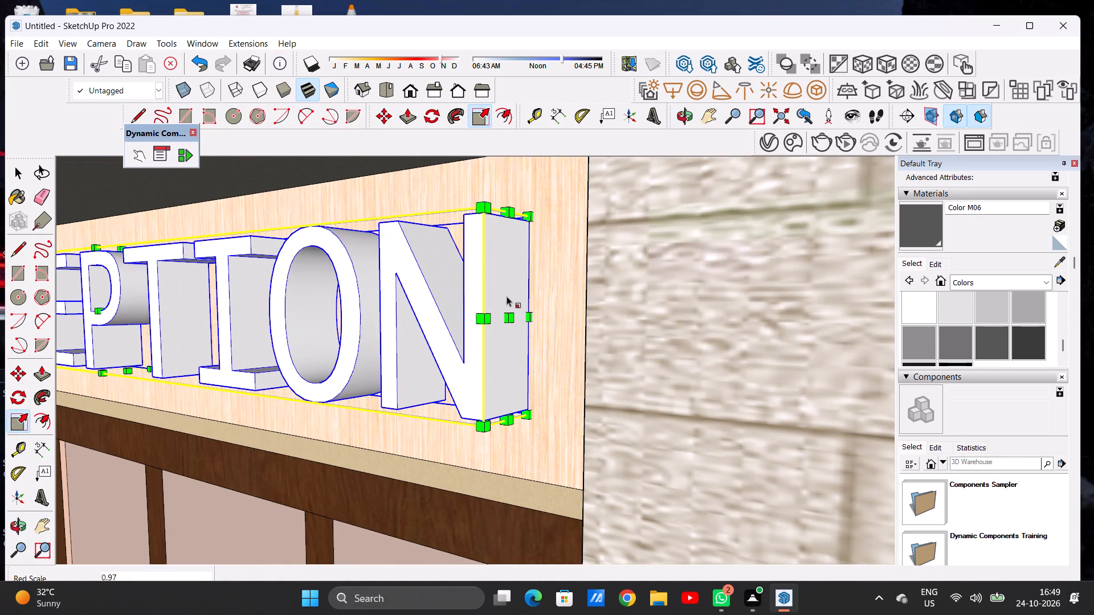
key("space")
Scale the RECEPTION lettering's height down from its top to about 0.94 along the green axis.
scroll(574, 314, "down", 15)
middle_click_drag(375, 326, 471, 326)
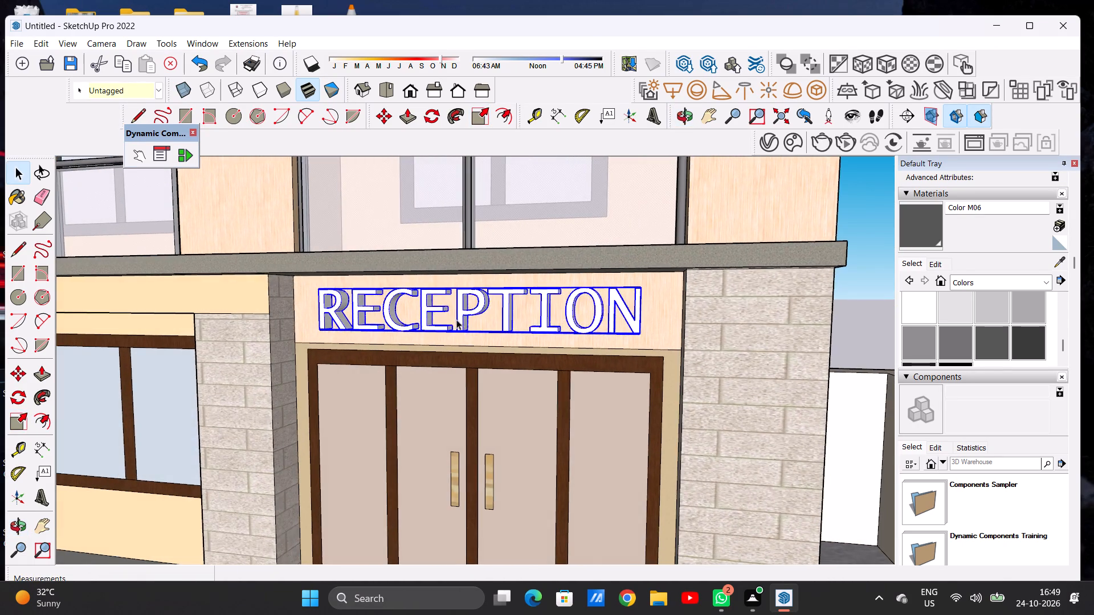
scroll(448, 306, "down", 6)
scroll(461, 313, "up", 7)
middle_click_drag(455, 325, 460, 367)
scroll(467, 334, "up", 8)
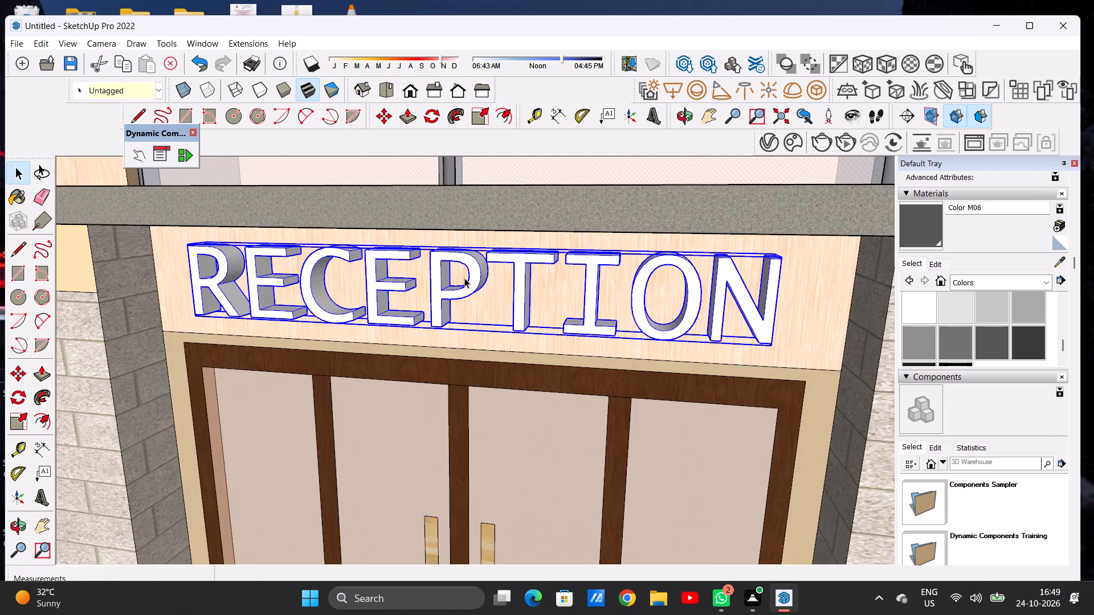
scroll(464, 278, "up", 4)
middle_click(441, 247)
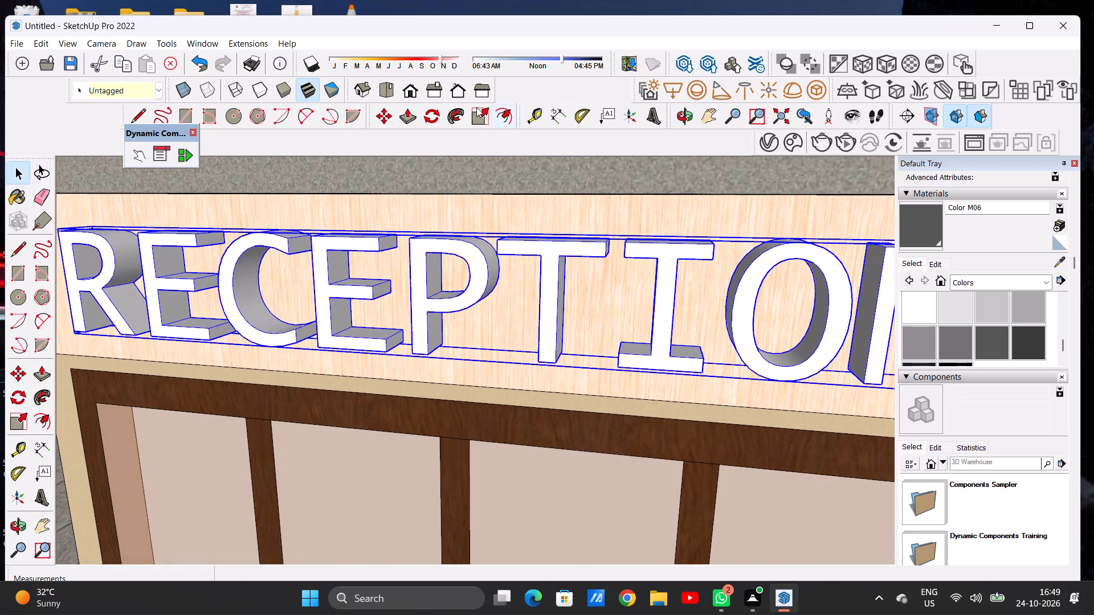
left_click(476, 107)
scroll(460, 236, "up", 9)
scroll(451, 240, "down", 1)
scroll(451, 240, "up", 5)
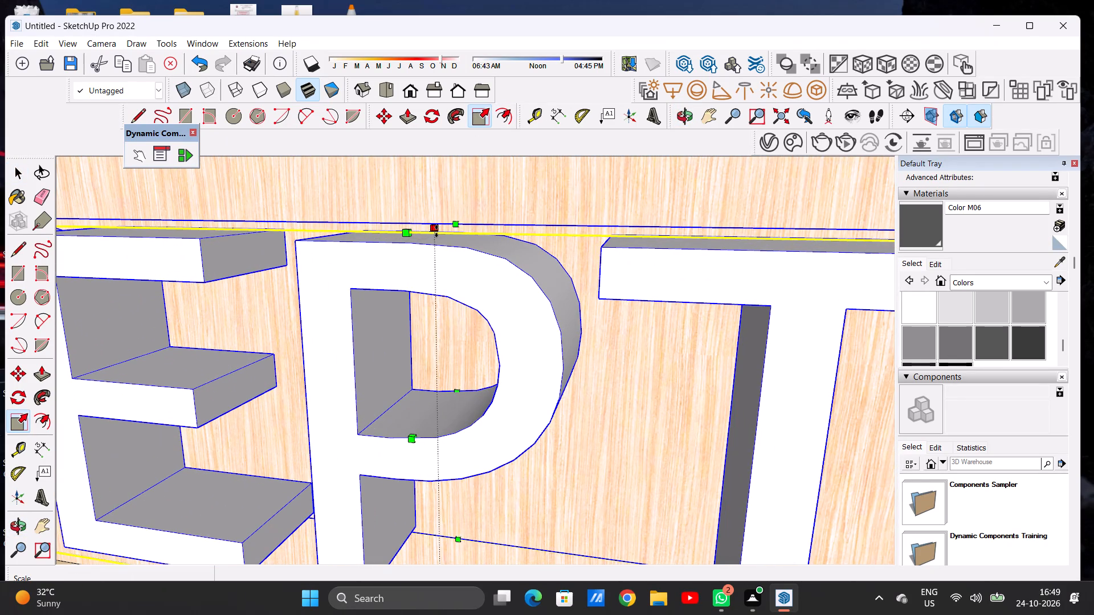
left_click(435, 227)
left_click(441, 253)
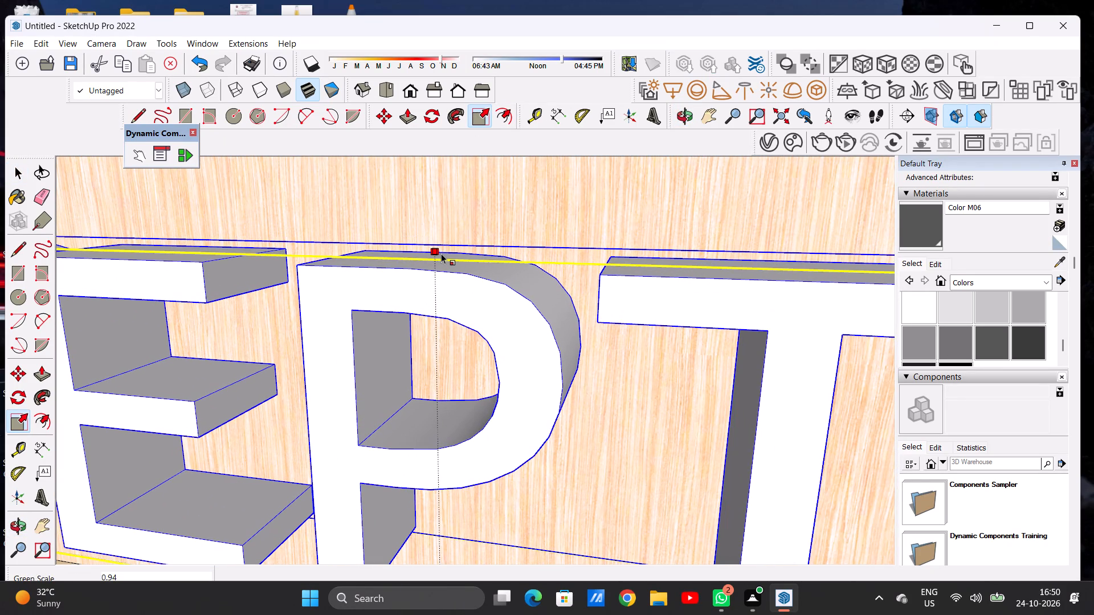
key("space")
Paint the RECEPTION lettering above the entrance doors with the dark grey Color M06.
scroll(550, 269, "down", 20)
scroll(550, 269, "down", 3)
scroll(550, 239, "up", 1)
scroll(550, 239, "down", 5)
middle_click_drag(538, 265, 550, 257)
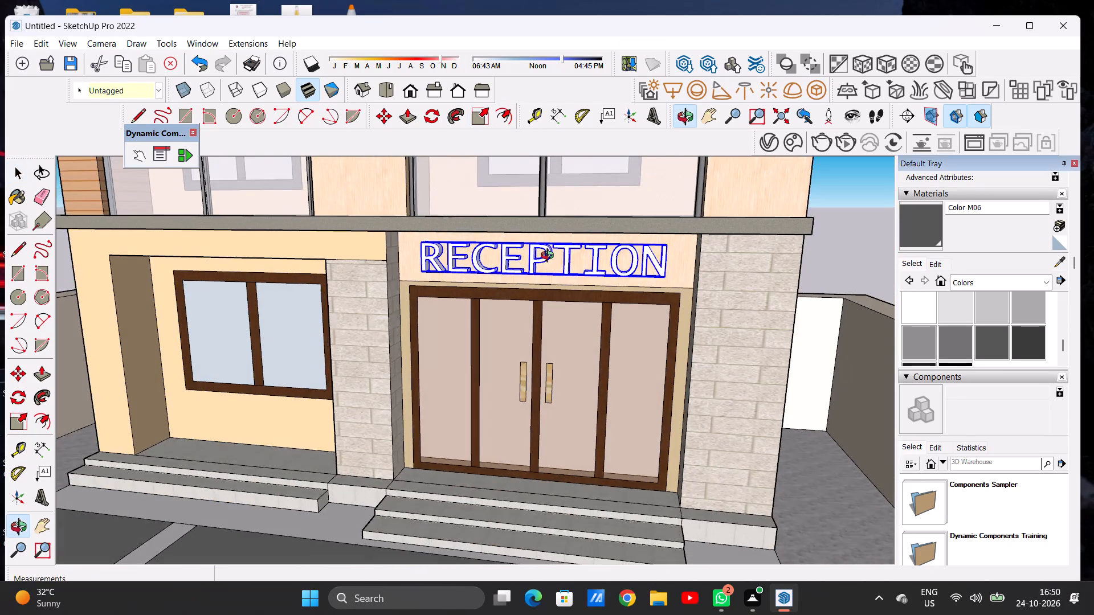
middle_click_drag(550, 257, 560, 248)
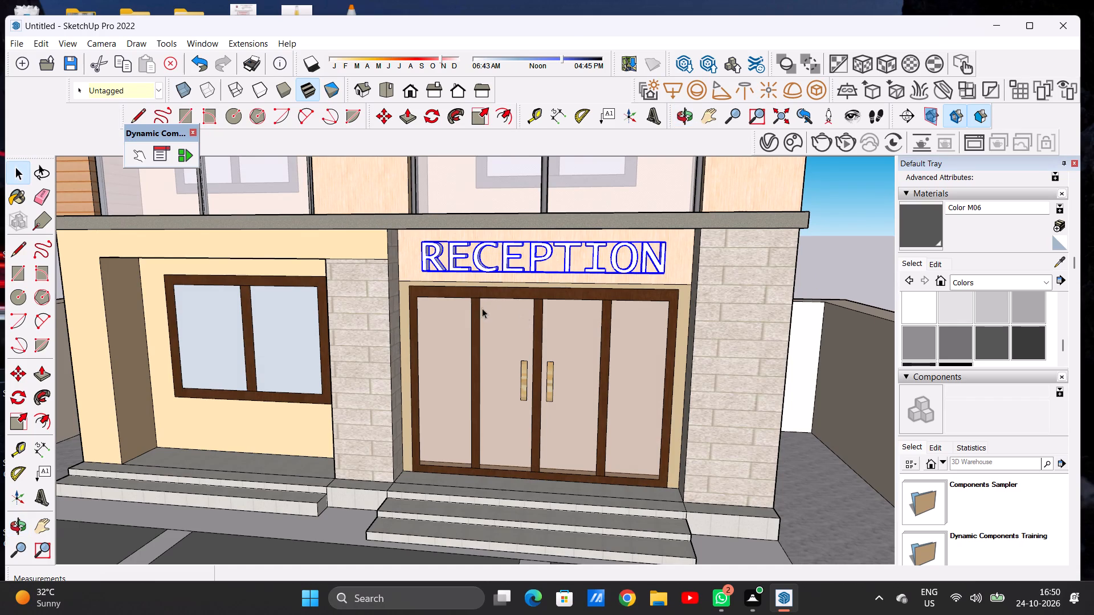
scroll(480, 305, "down", 5)
left_click(719, 234)
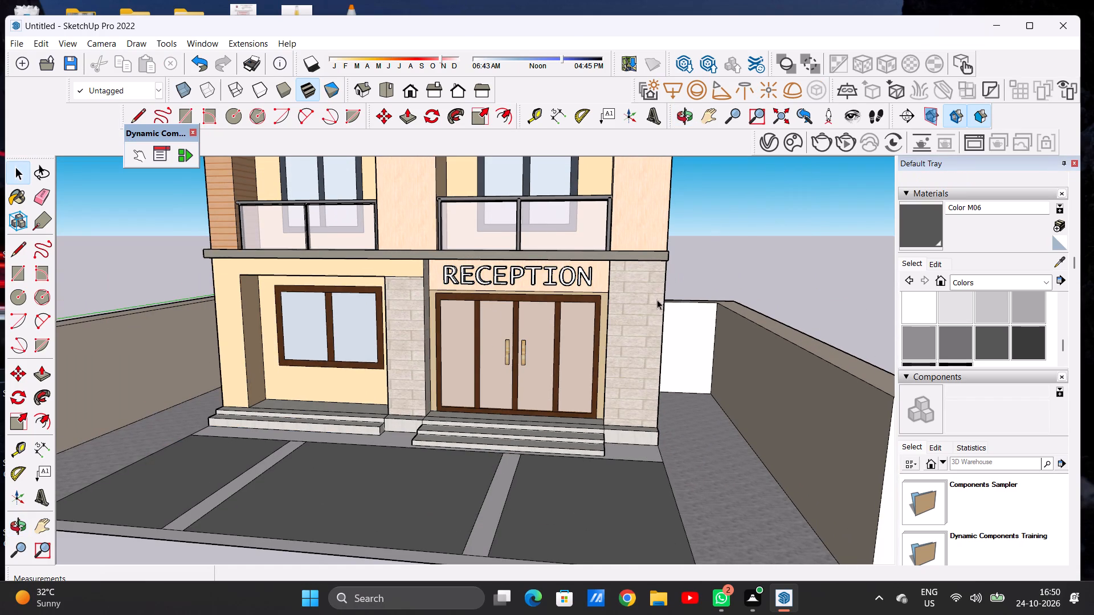
middle_click(657, 300)
left_click(901, 225)
scroll(567, 278, "up", 2)
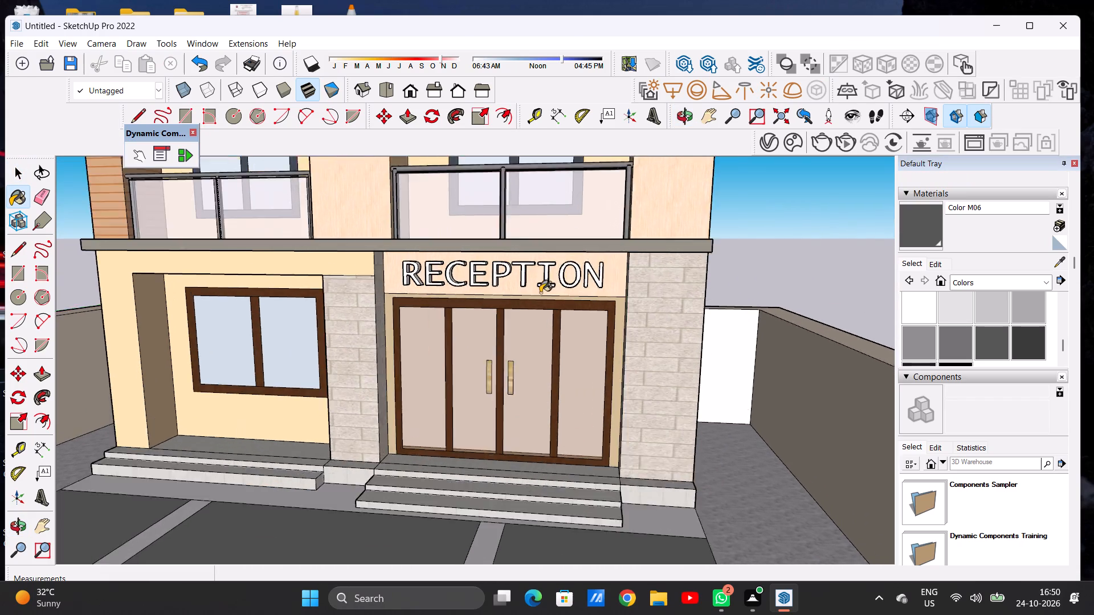
scroll(540, 293, "up", 6)
scroll(488, 271, "down", 1)
scroll(488, 271, "up", 3)
left_click(483, 266)
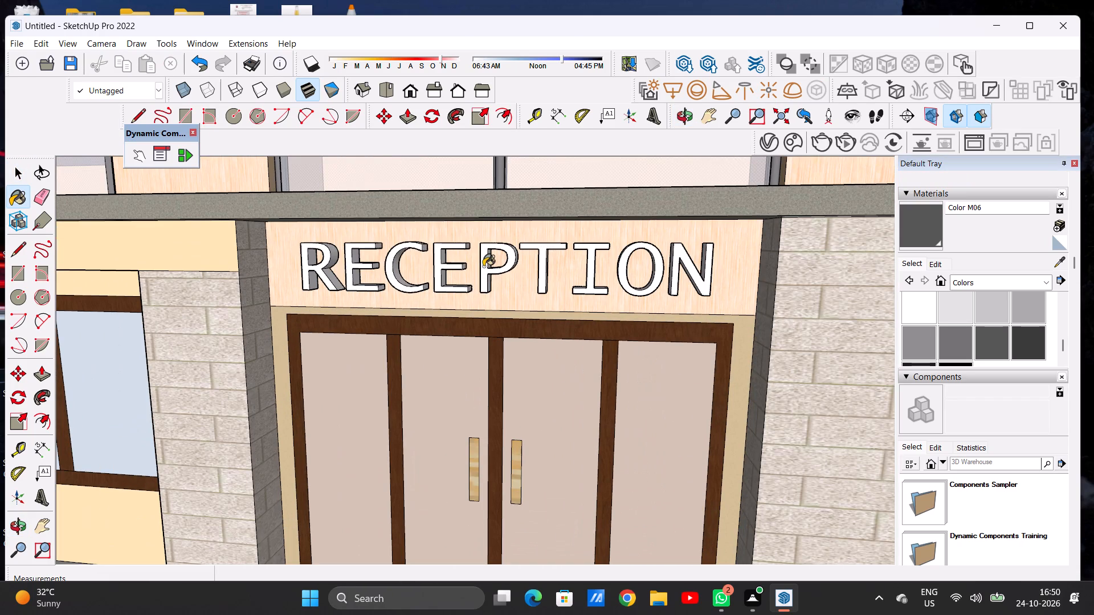
key("space")
Examine the painted RECEPTION lettering against the entrance, the facade and the rooftop HOTEL sign, from the front and at angles.
scroll(513, 346, "down", 14)
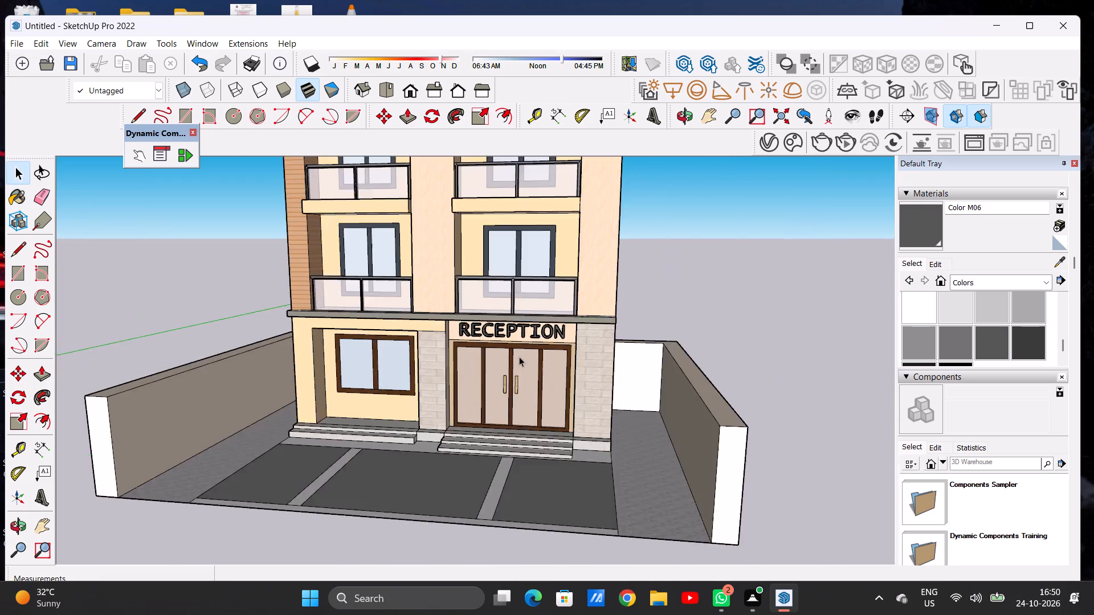
scroll(519, 356, "down", 12)
scroll(573, 340, "down", 3)
scroll(517, 338, "up", 3)
scroll(517, 338, "down", 1)
scroll(517, 338, "up", 1)
middle_click_drag(462, 379, 478, 377)
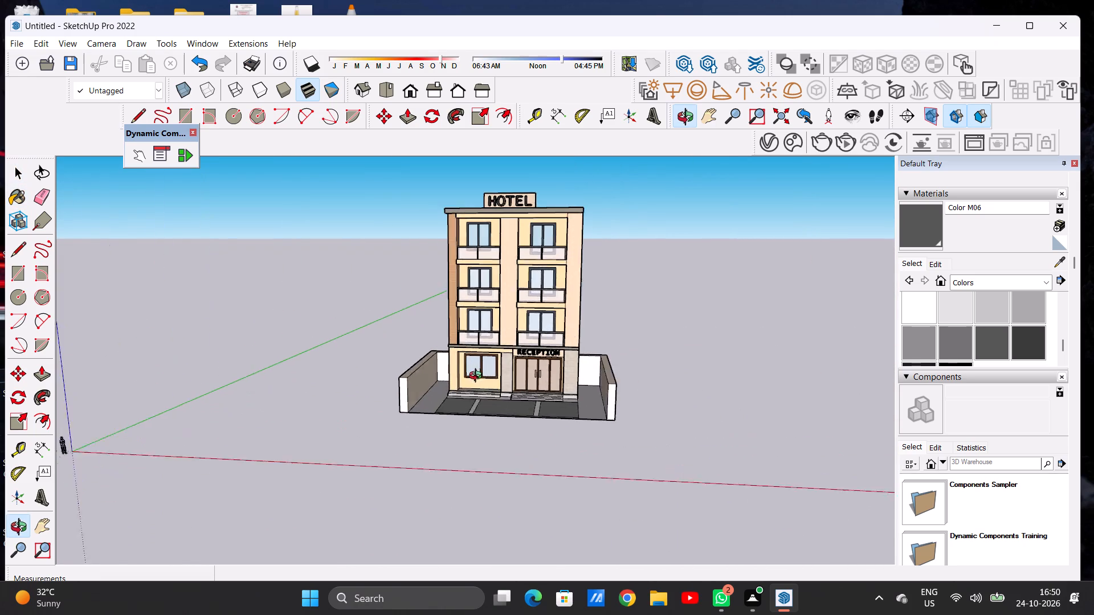
middle_click_drag(478, 377, 495, 361)
scroll(538, 367, "up", 14)
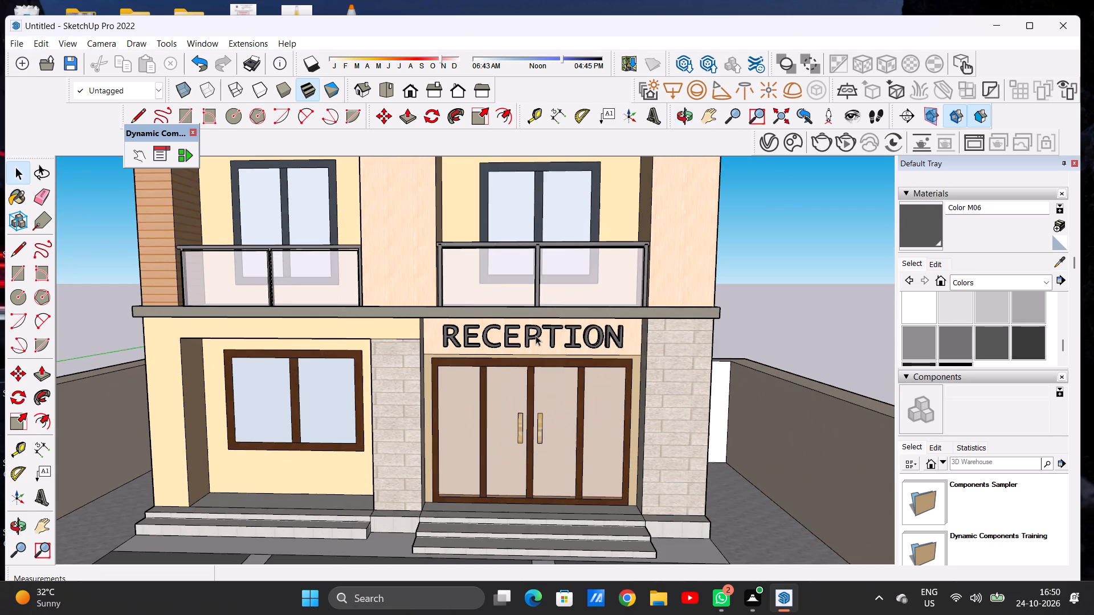
scroll(497, 401, "down", 2)
scroll(501, 407, "up", 1)
scroll(503, 408, "down", 16)
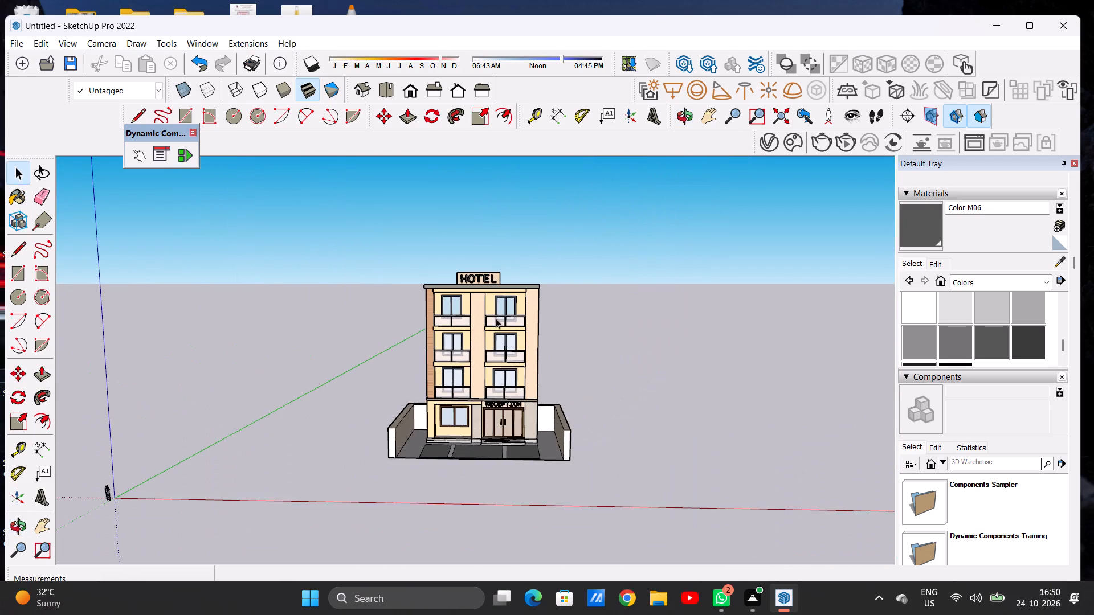
scroll(482, 280, "up", 4)
scroll(482, 280, "down", 1)
scroll(482, 280, "up", 1)
scroll(485, 293, "down", 4)
middle_click_drag(530, 375, 406, 351)
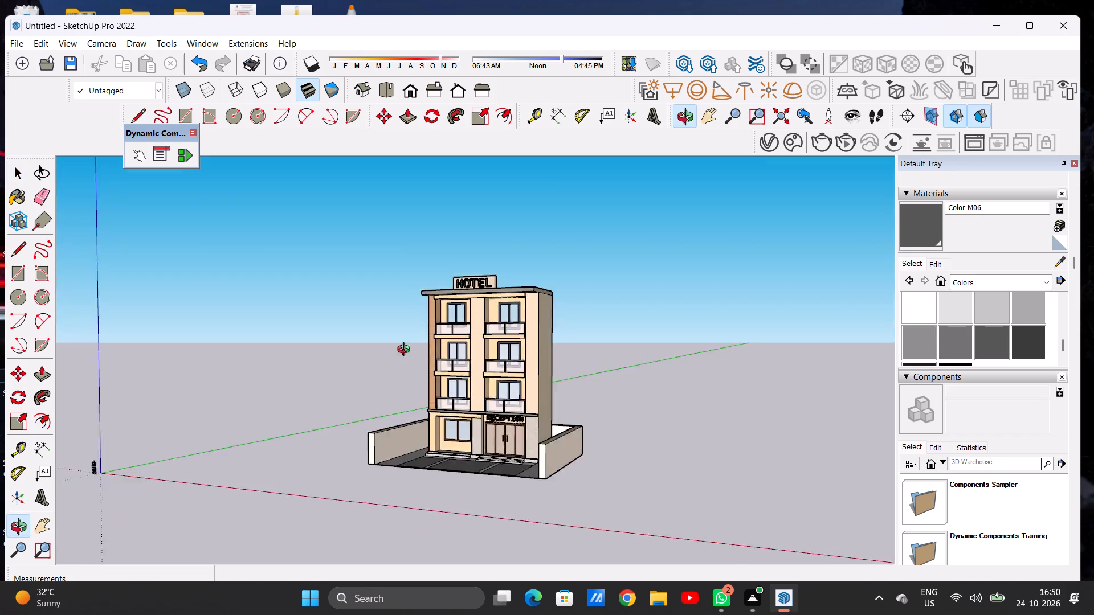
middle_click_drag(406, 351, 574, 367)
scroll(520, 434, "up", 2)
scroll(520, 434, "down", 1)
scroll(520, 434, "up", 10)
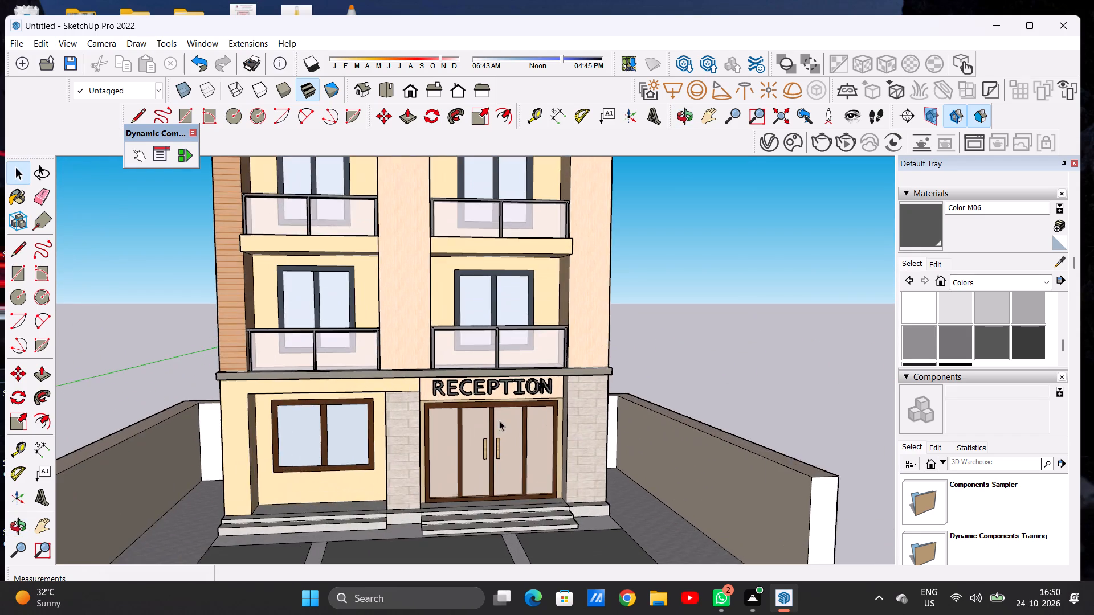
middle_click_drag(489, 417, 211, 442)
scroll(468, 415, "up", 1)
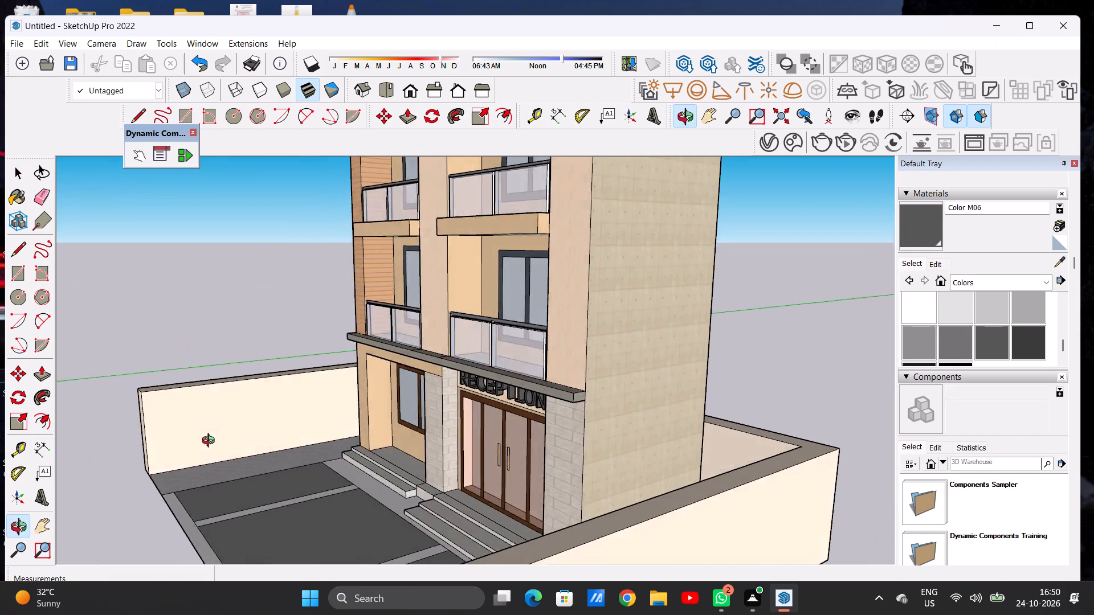
middle_click_drag(211, 442, 426, 453)
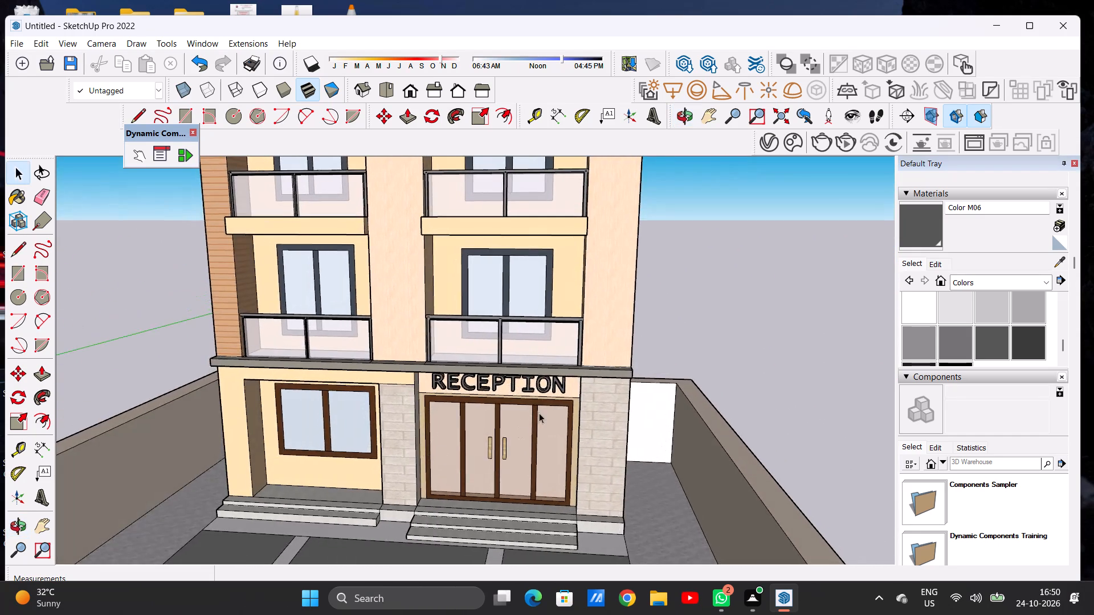
scroll(539, 413, "down", 13)
middle_click_drag(630, 415, 644, 361)
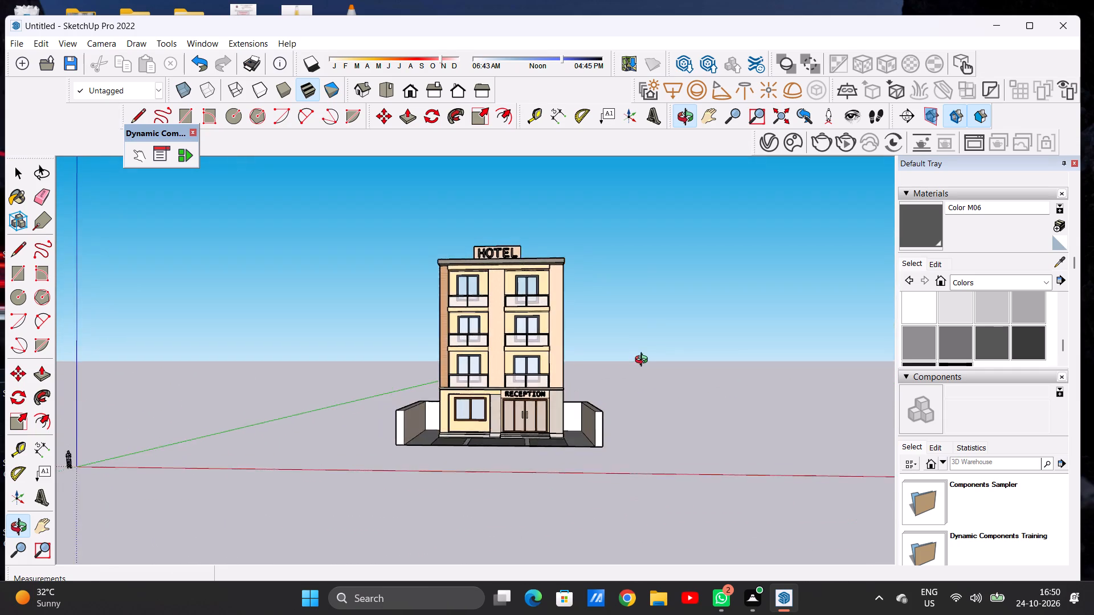
middle_click_drag(644, 361, 660, 384)
scroll(508, 243, "up", 5)
middle_click_drag(496, 288, 372, 277)
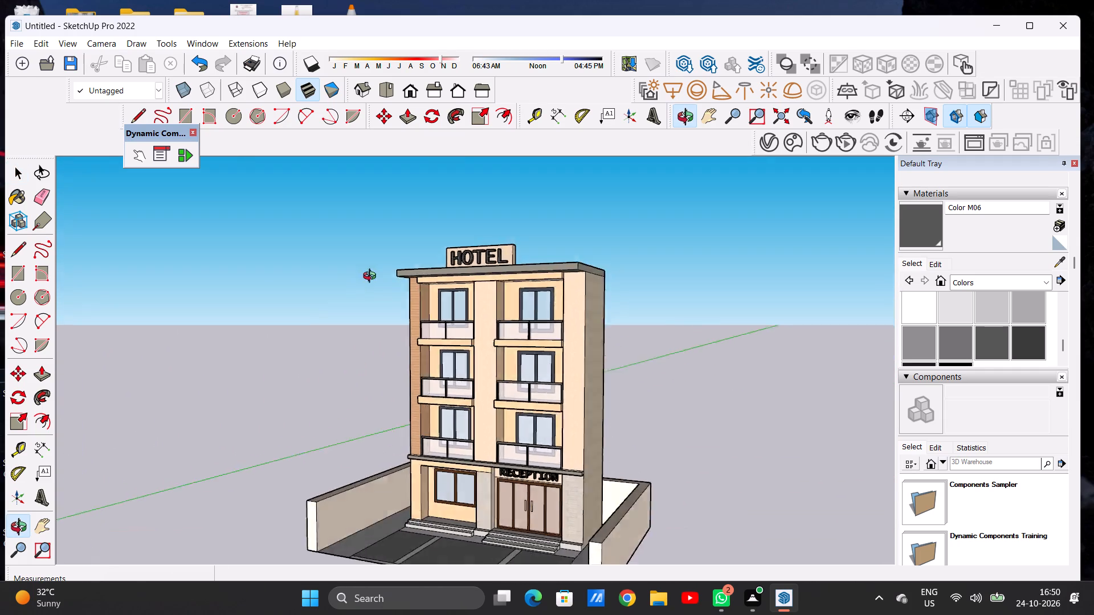
middle_click_drag(372, 277, 462, 326)
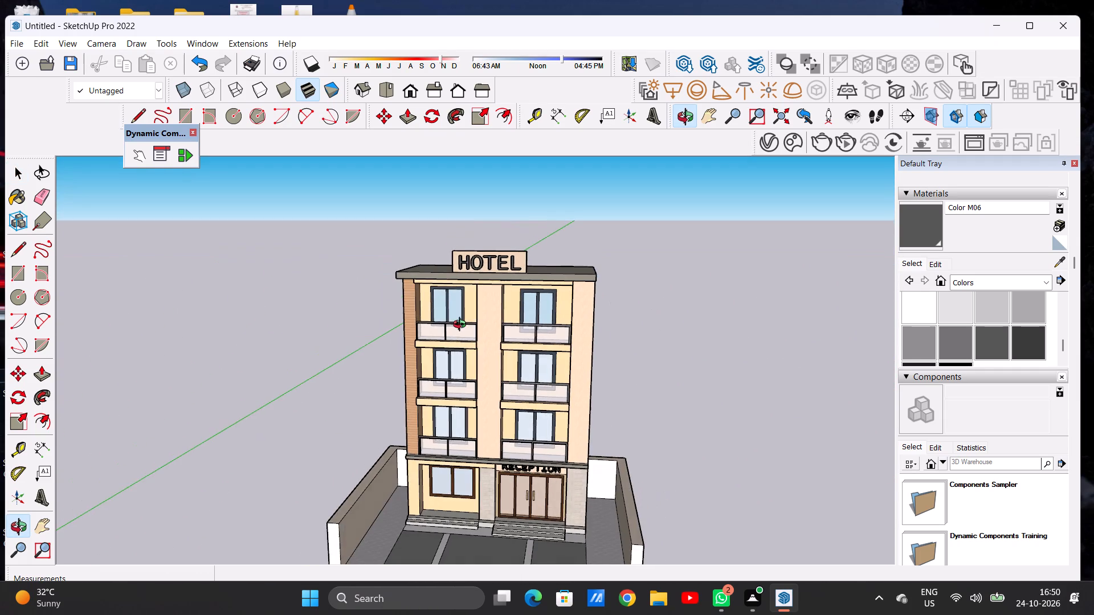
middle_click_drag(462, 326, 478, 310)
scroll(458, 324, "down", 6)
scroll(475, 336, "up", 1)
scroll(497, 435, "up", 5)
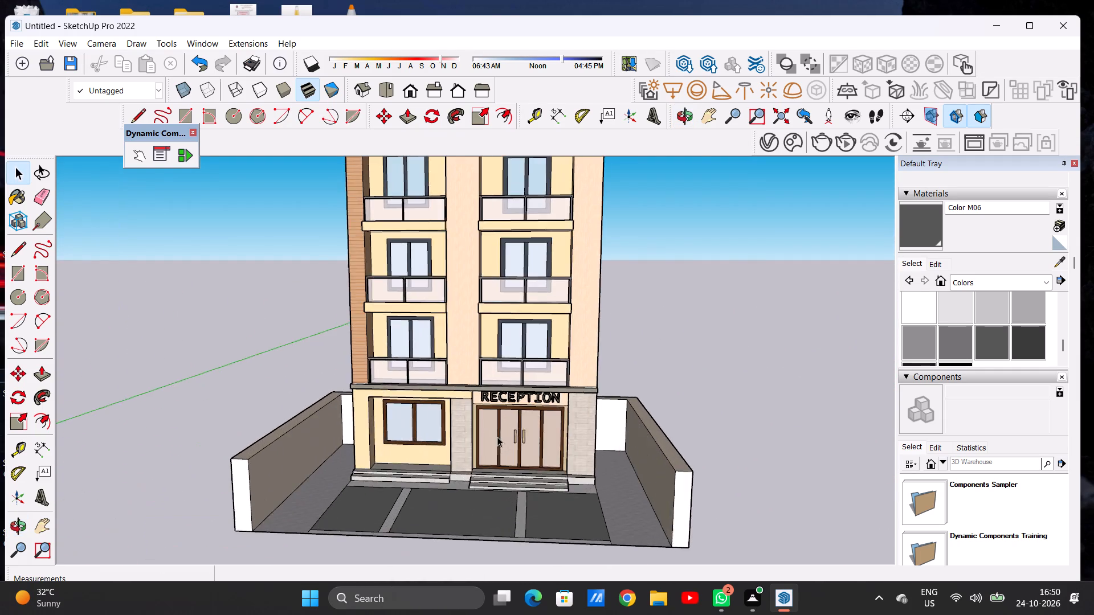
scroll(497, 437, "up", 10)
middle_click_drag(511, 427, 656, 359)
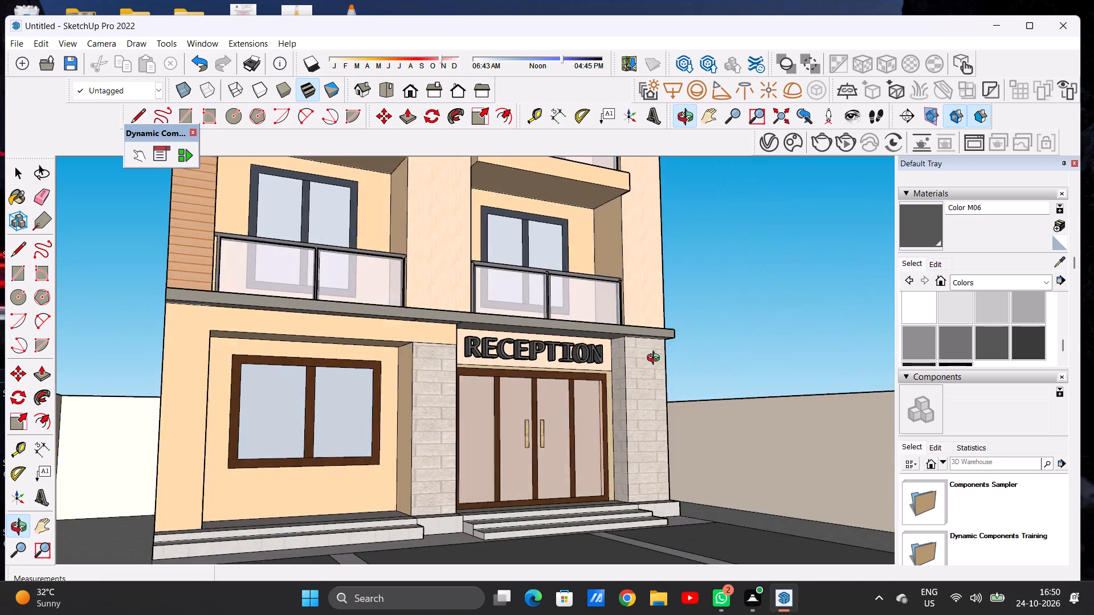
middle_click_drag(656, 359, 516, 419)
scroll(585, 370, "down", 12)
scroll(496, 375, "down", 5)
scroll(538, 251, "up", 2)
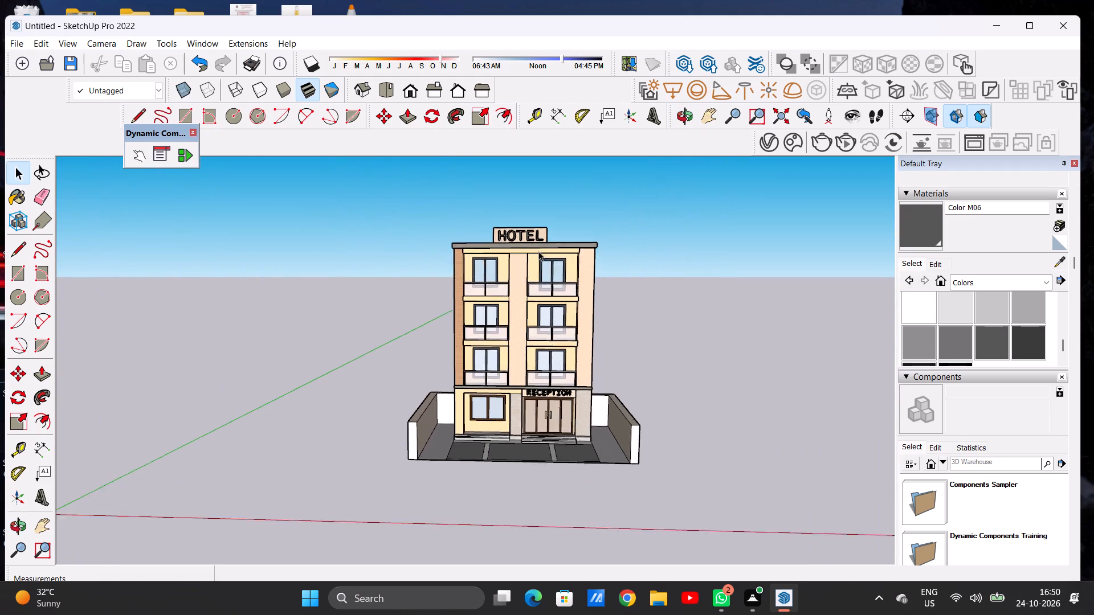
scroll(538, 251, "up", 6)
scroll(475, 342, "down", 6)
scroll(462, 359, "up", 1)
scroll(471, 323, "down", 7)
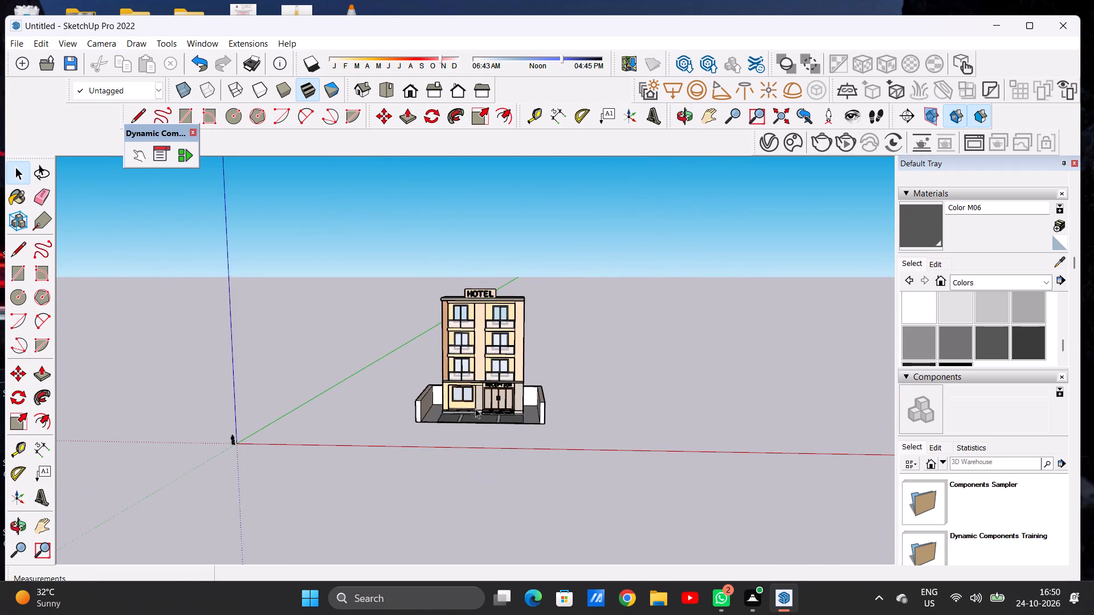
Import the chau+cay potted plant model and place it on the raised platform below the ground-floor window, beside the recess's side wall.
scroll(475, 413, "up", 8)
scroll(456, 405, "down", 1)
scroll(456, 405, "up", 5)
middle_click_drag(456, 392, 464, 442)
scroll(465, 402, "up", 4)
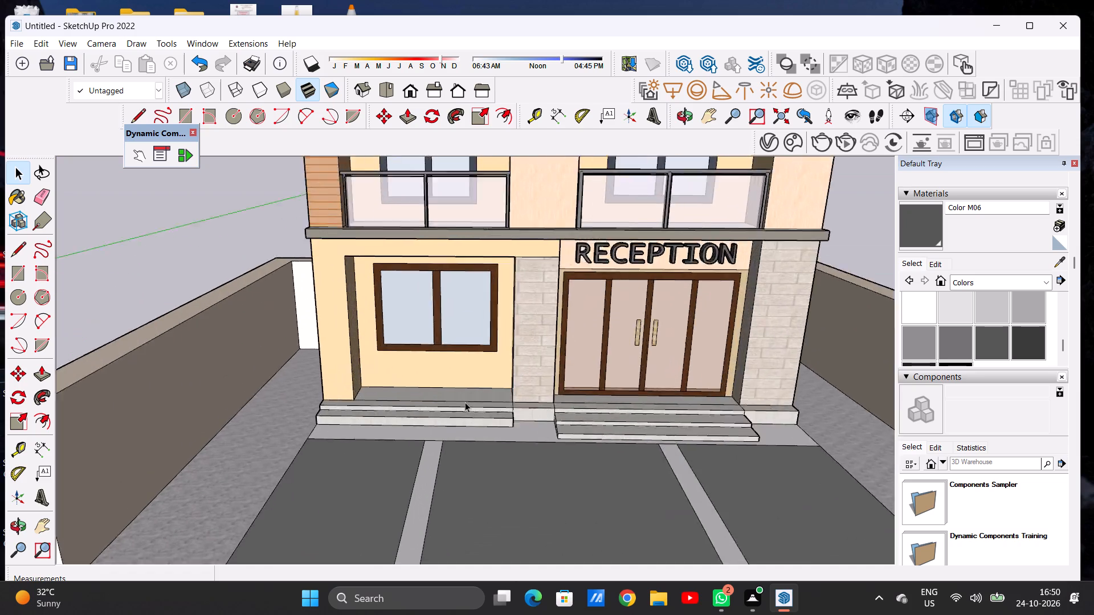
scroll(465, 402, "up", 4)
middle_click_drag(443, 423, 380, 454)
scroll(402, 405, "down", 3)
scroll(428, 376, "up", 5)
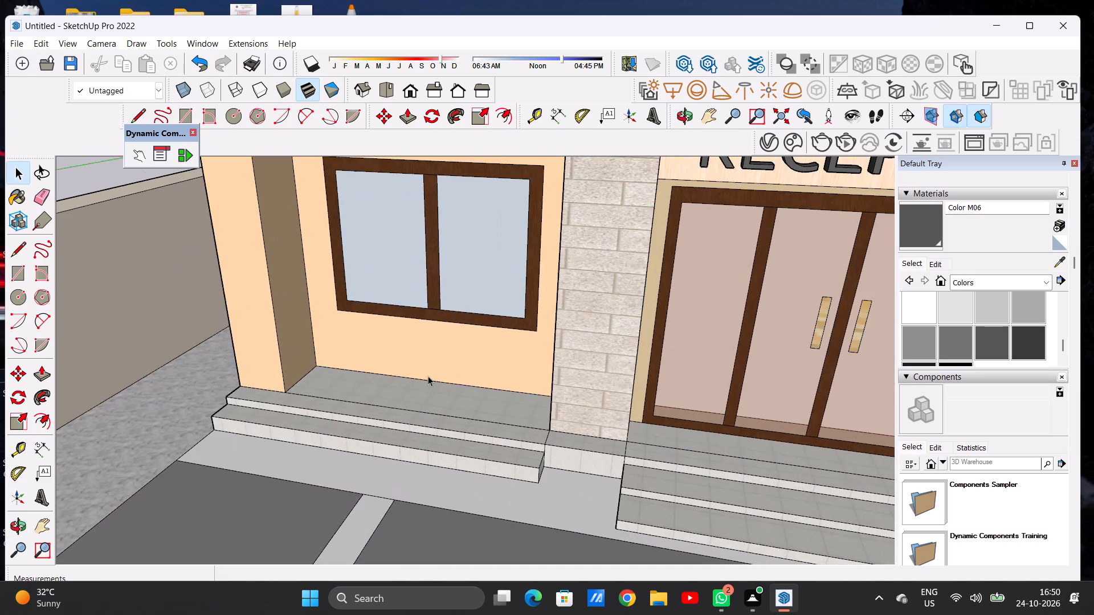
left_click(19, 42)
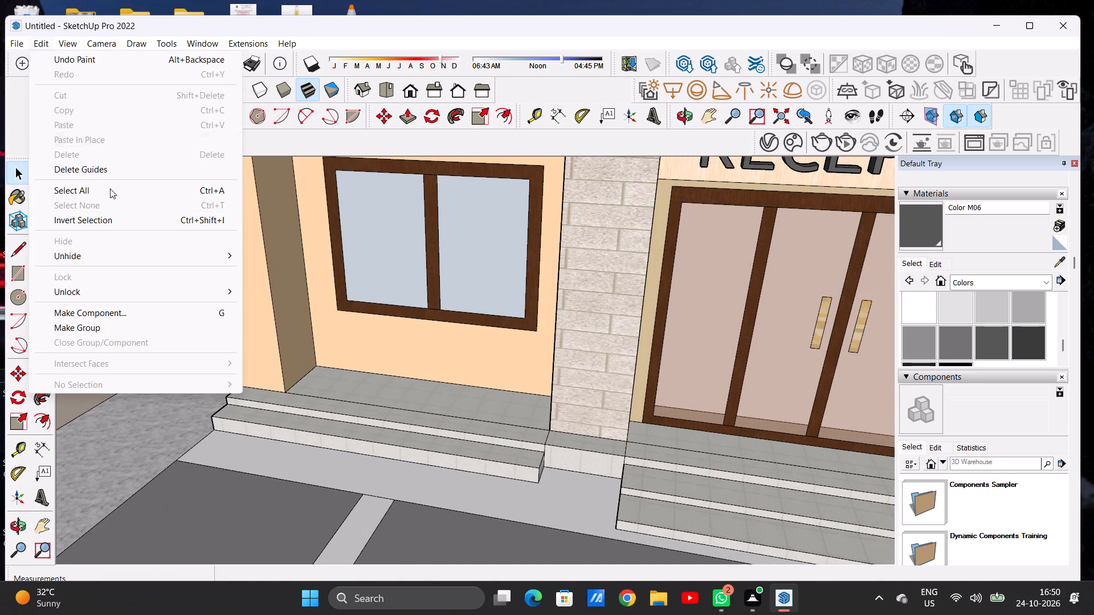
left_click(17, 41)
left_click(17, 41)
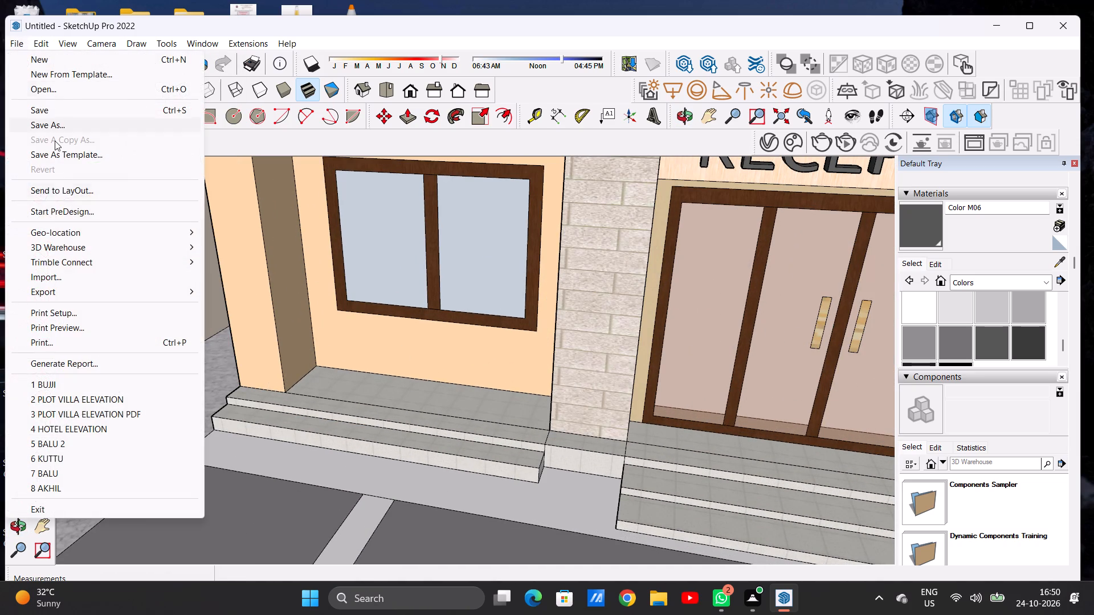
left_click(63, 276)
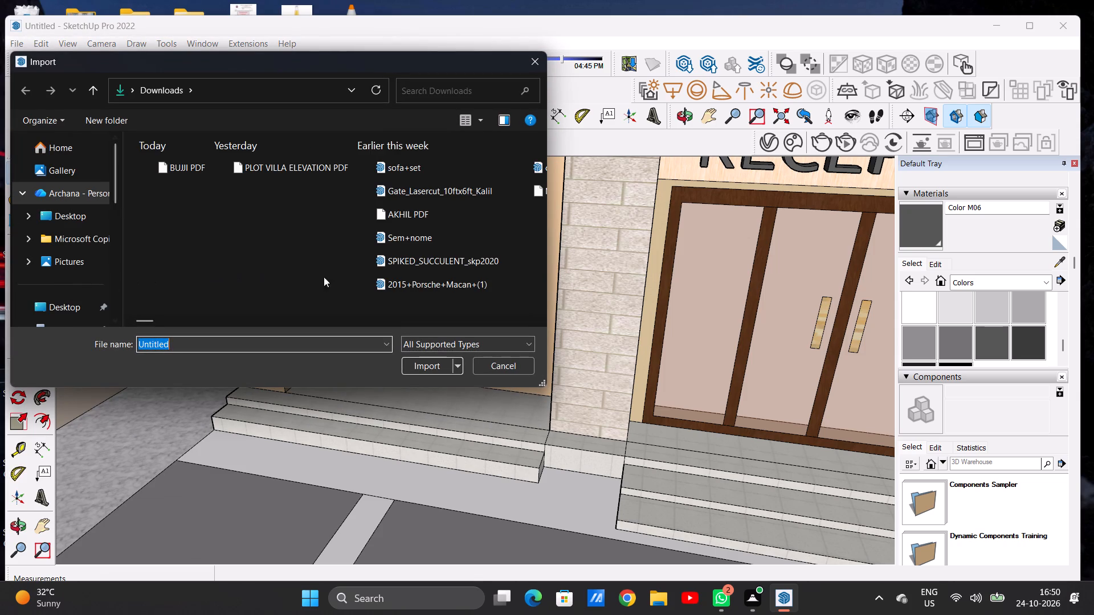
left_click(540, 321)
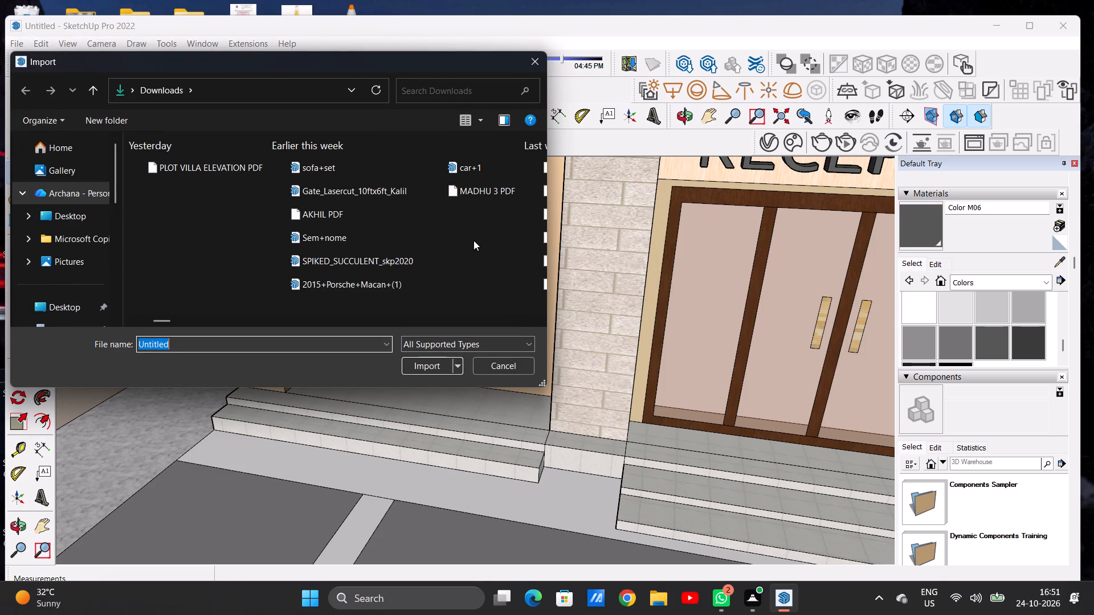
left_click(536, 324)
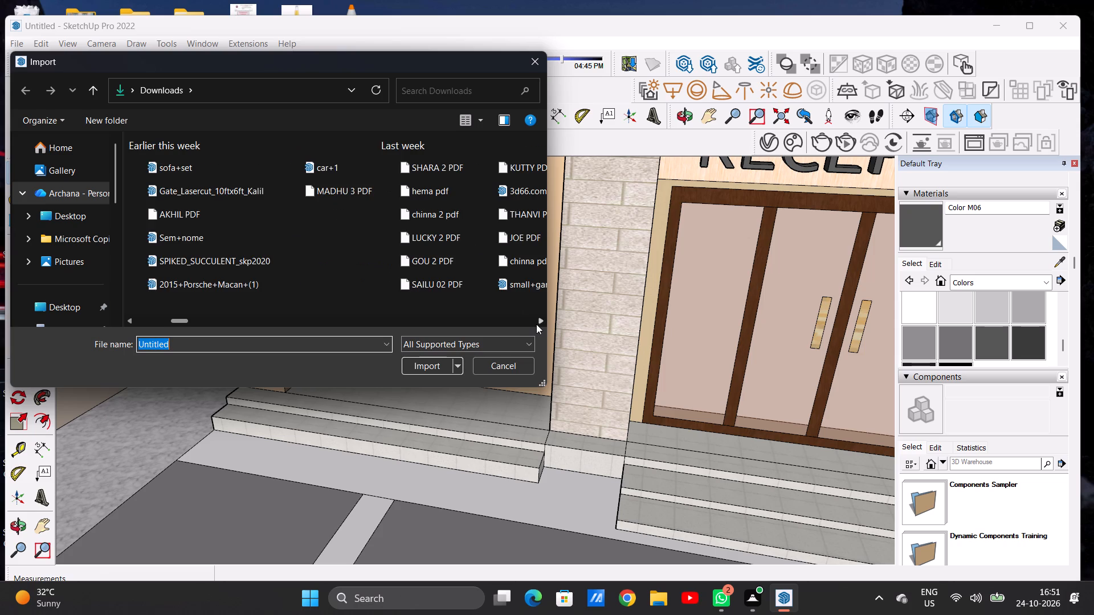
left_click(536, 324)
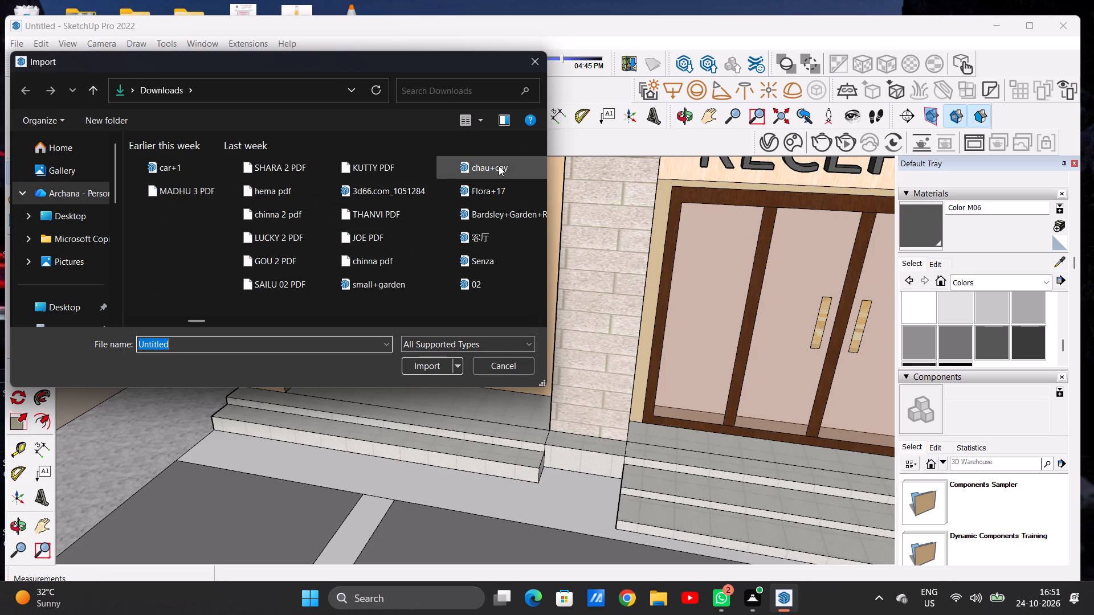
double_click(499, 166)
double_click(456, 166)
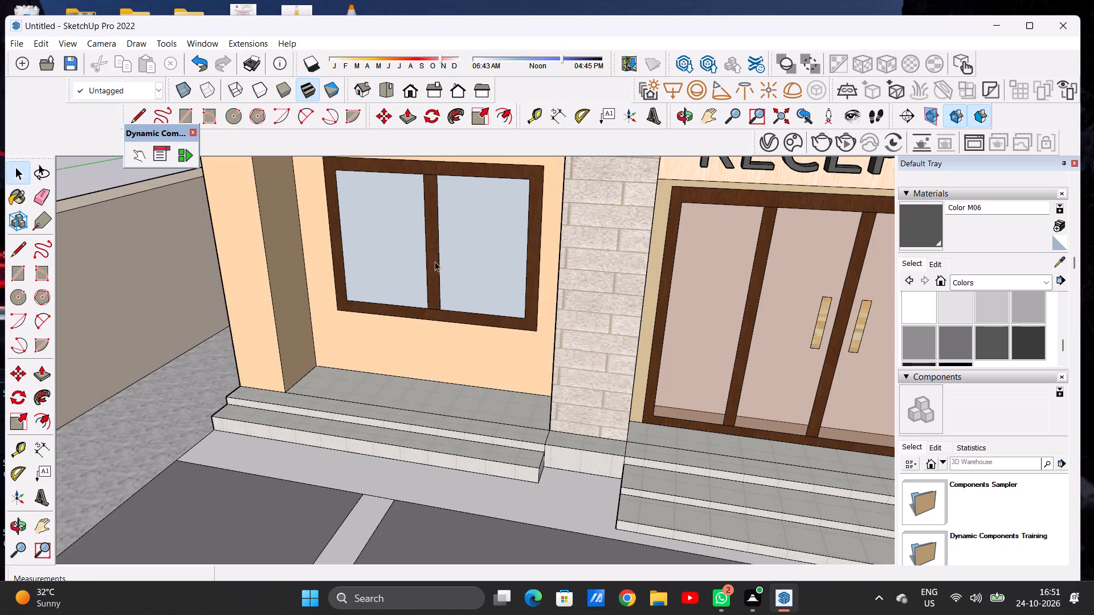
scroll(430, 264, "down", 2)
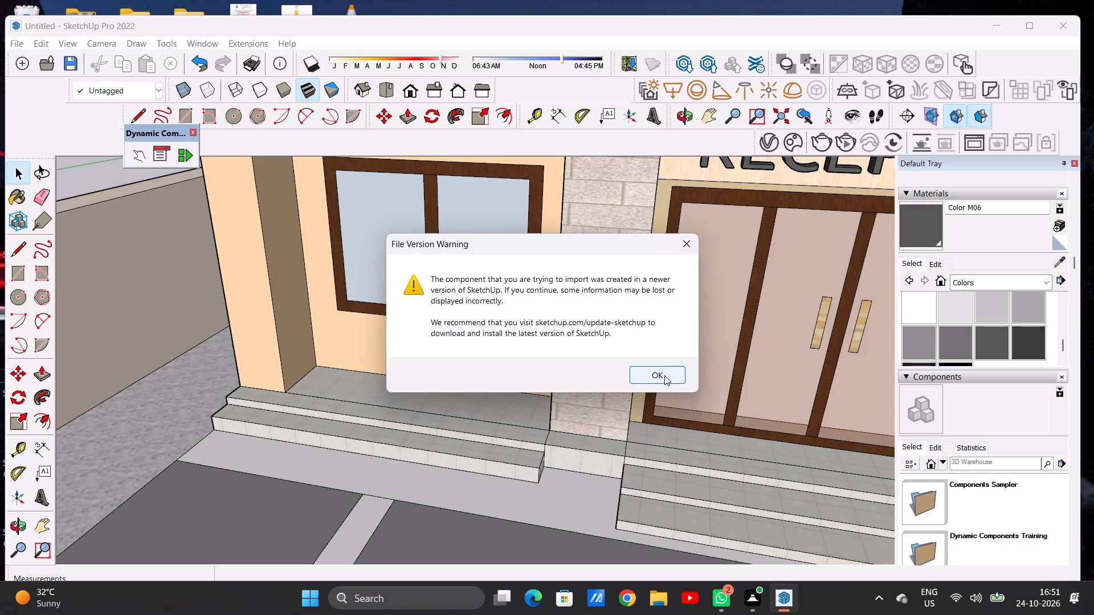
left_click(659, 378)
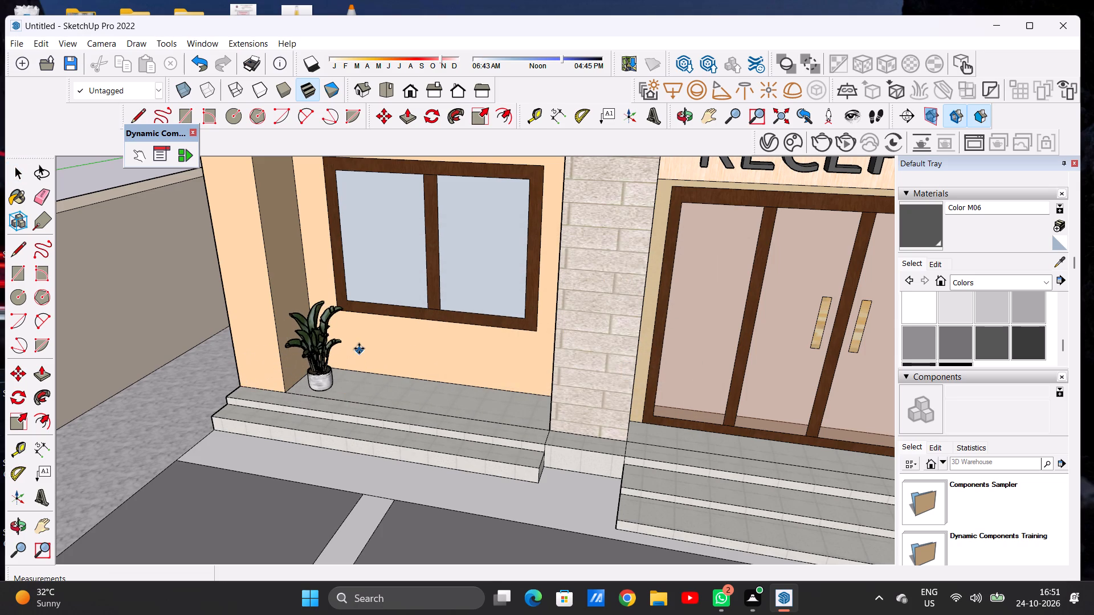
left_click(363, 348)
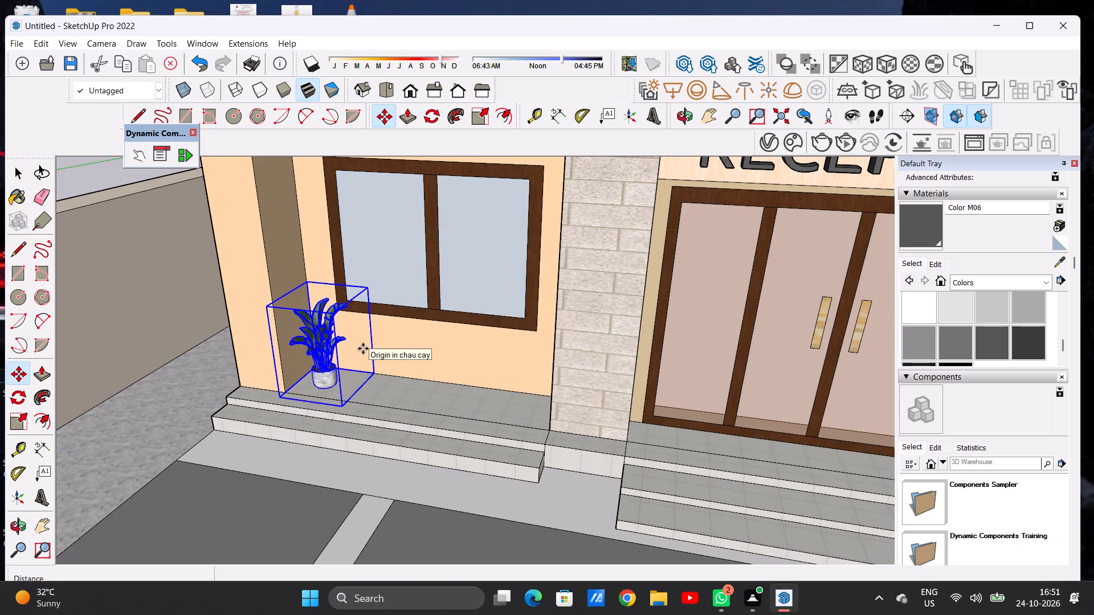
key("space")
Move the potted plant by its lower front bounding-box corner onto the base corner of the recess's side wall, seating it on the platform.
scroll(302, 363, "down", 5)
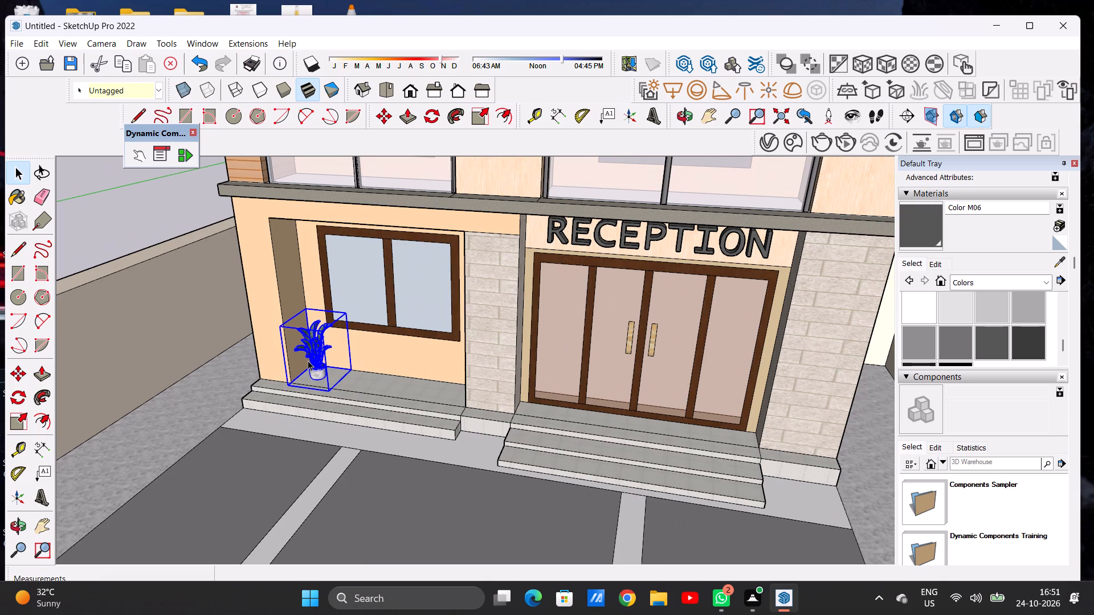
scroll(305, 360, "down", 6)
scroll(293, 392, "up", 6)
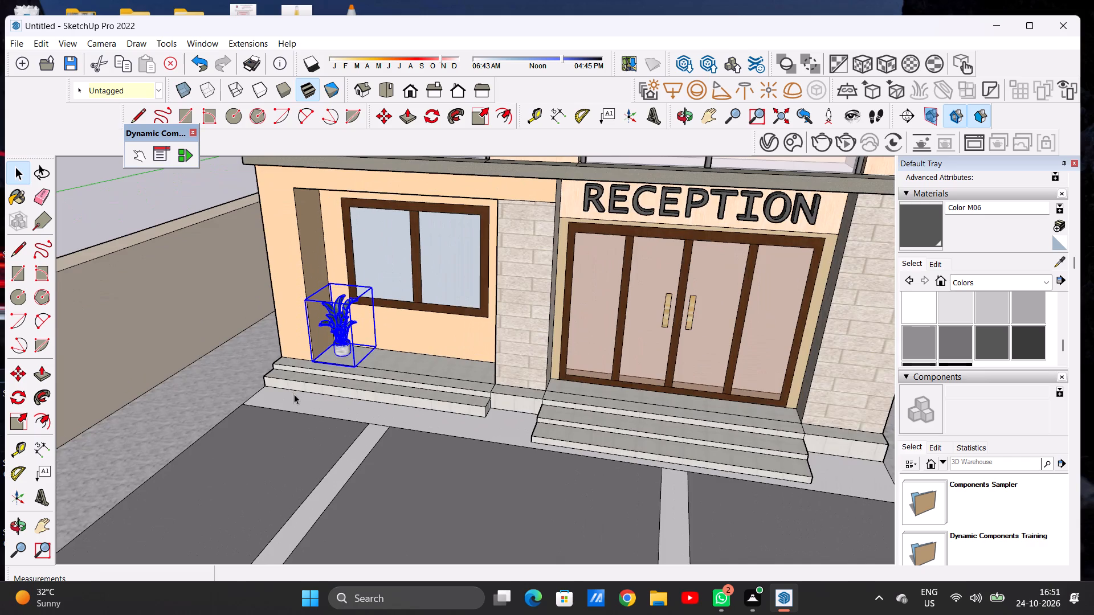
scroll(287, 401, "down", 4)
middle_click_drag(295, 387, 348, 307)
scroll(341, 361, "up", 7)
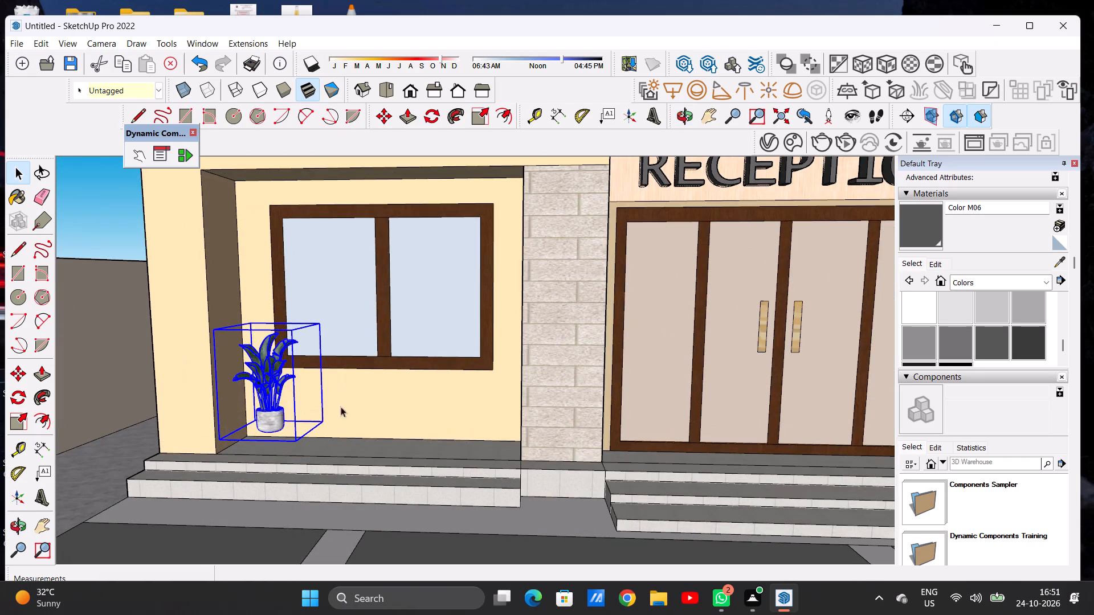
scroll(321, 362, "down", 4)
scroll(321, 415, "up", 7)
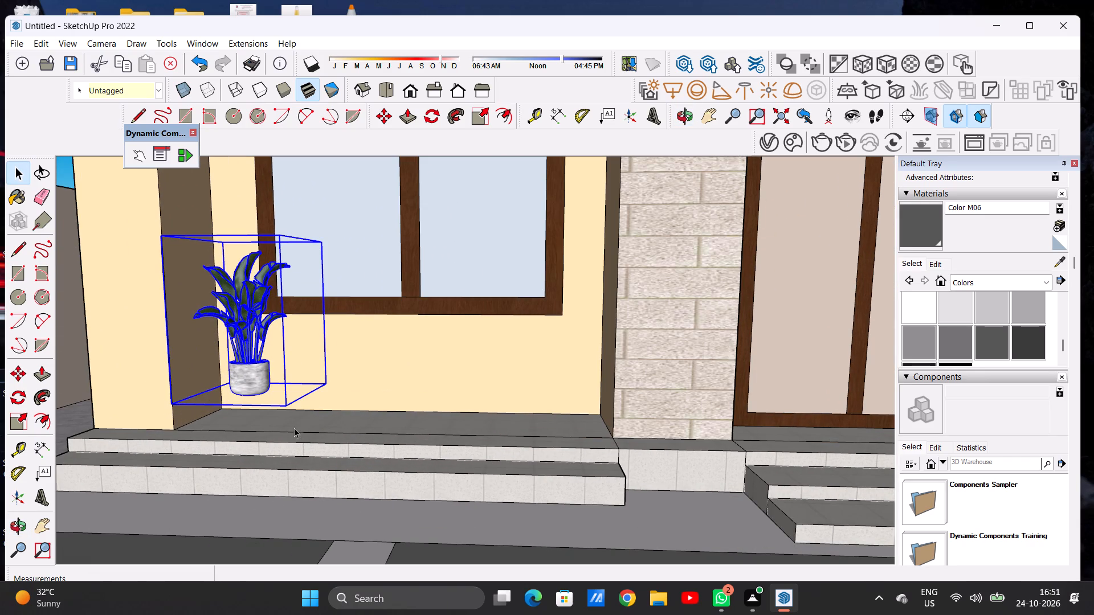
key("m")
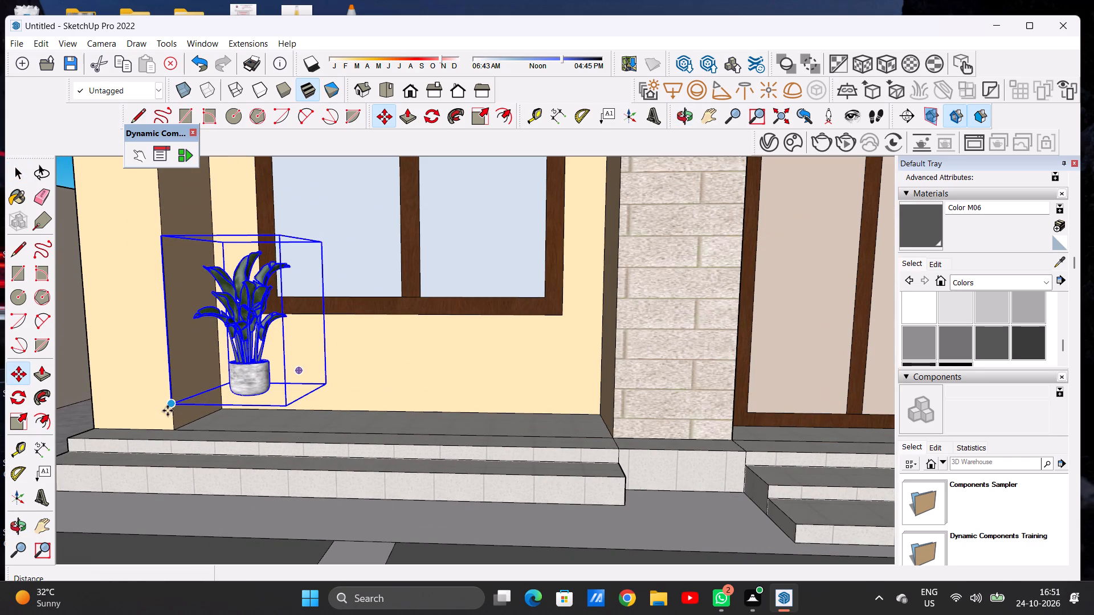
left_click(168, 407)
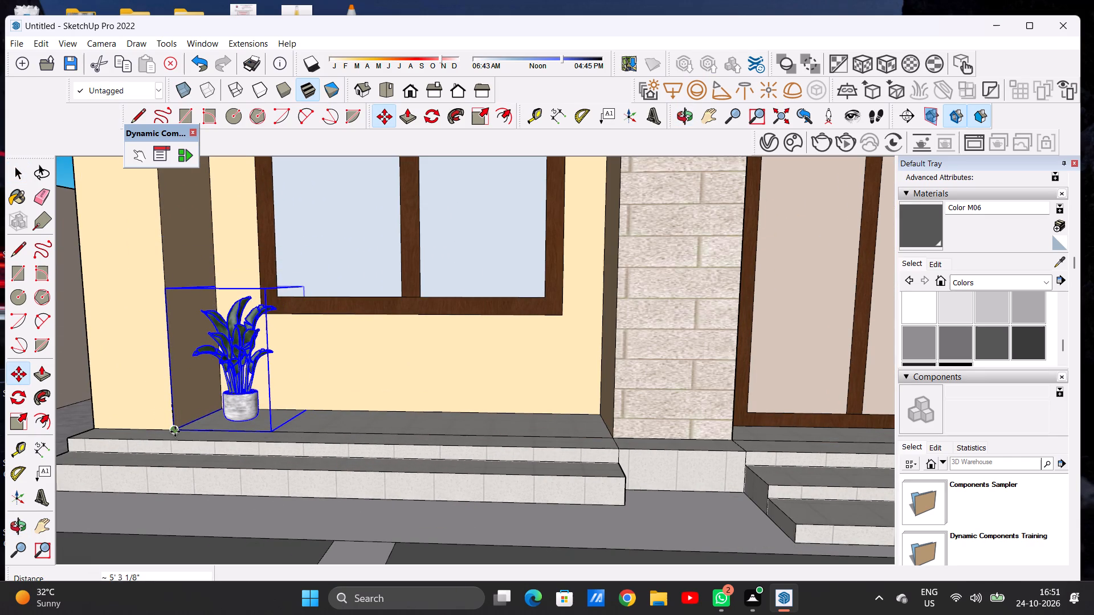
left_click(173, 437)
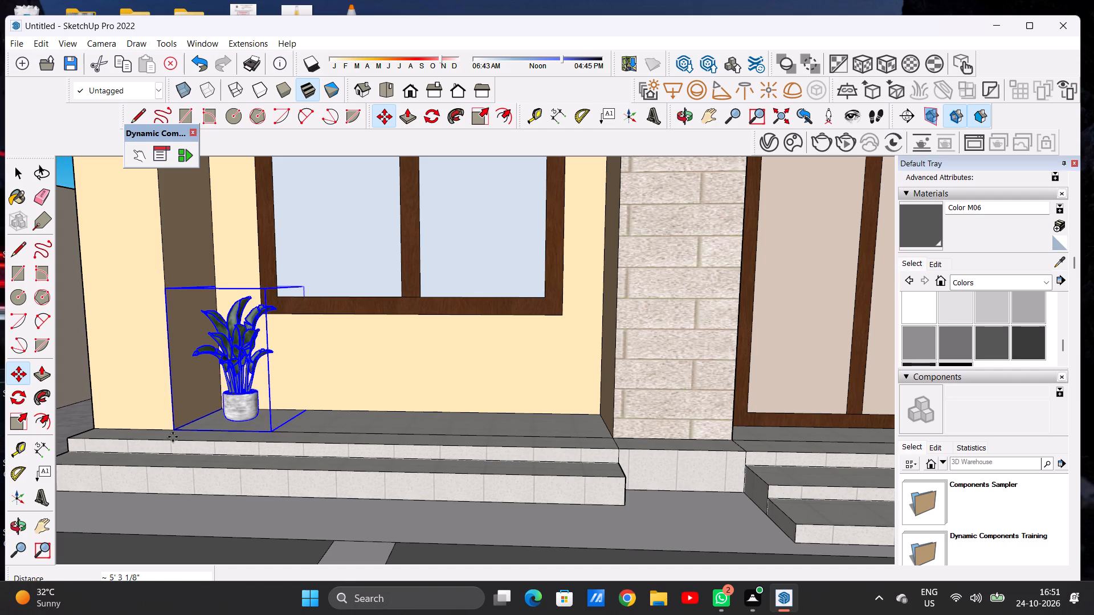
key("space")
scroll(173, 437, "down", 15)
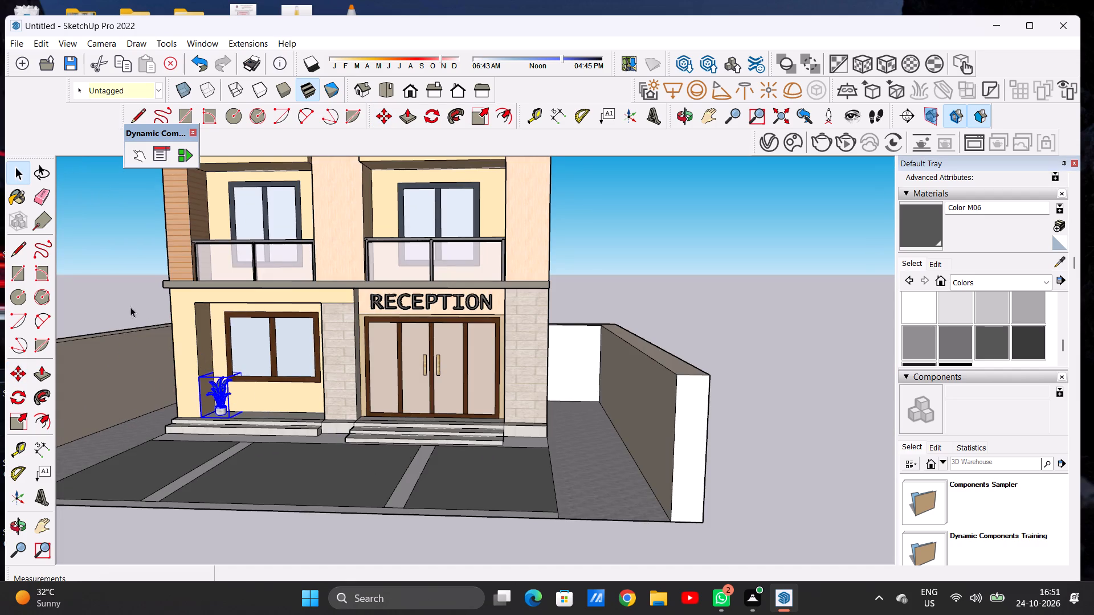
left_click(119, 299)
Examine the potted plant's placement in the window recess and against the entrance facade, up close and from several angles.
middle_click_drag(215, 395, 55, 411)
scroll(331, 372, "up", 8)
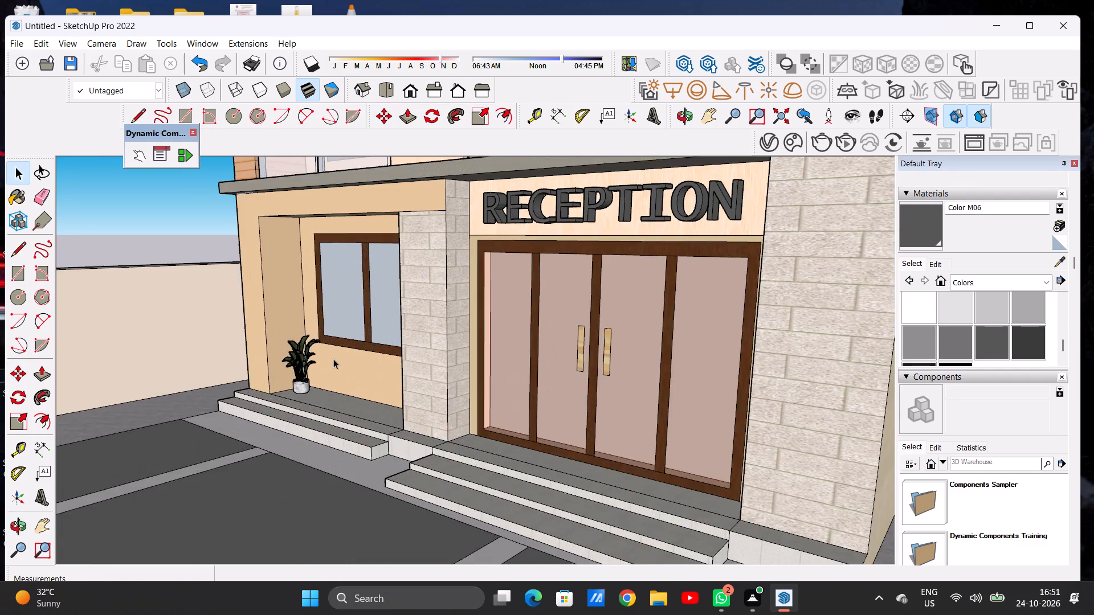
scroll(333, 359, "up", 8)
middle_click_drag(326, 363, 452, 410)
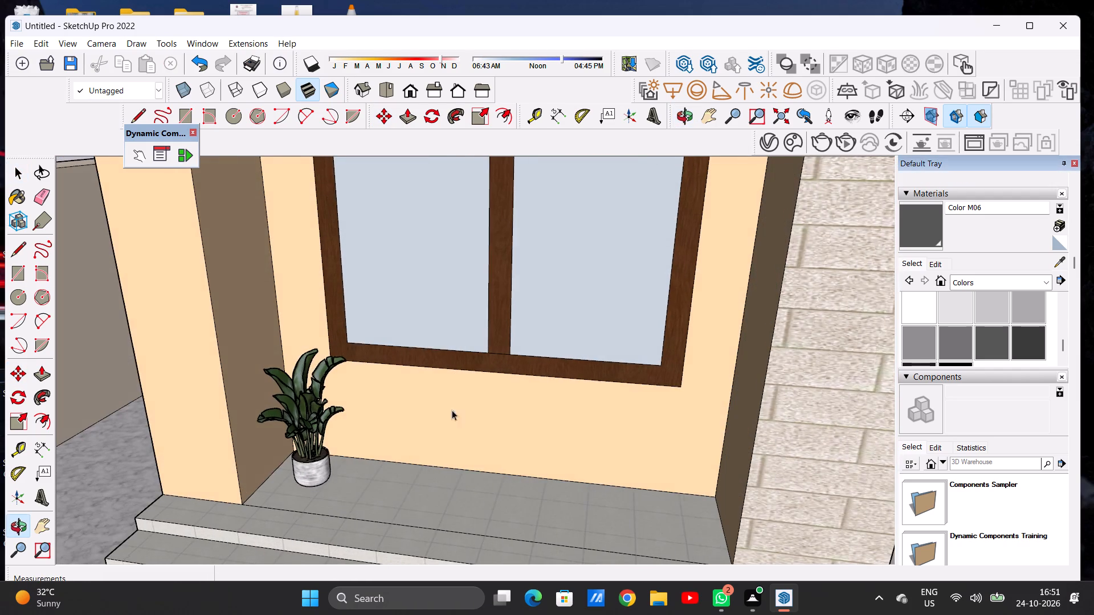
scroll(358, 415, "down", 12)
middle_click_drag(344, 395, 373, 339)
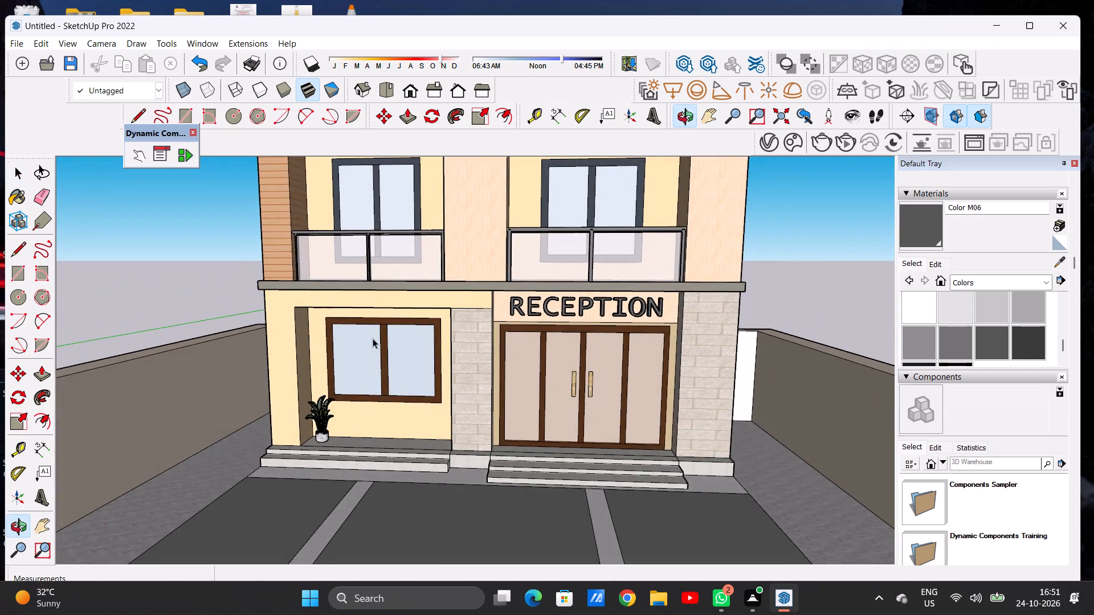
scroll(334, 417, "up", 6)
scroll(277, 469, "down", 4)
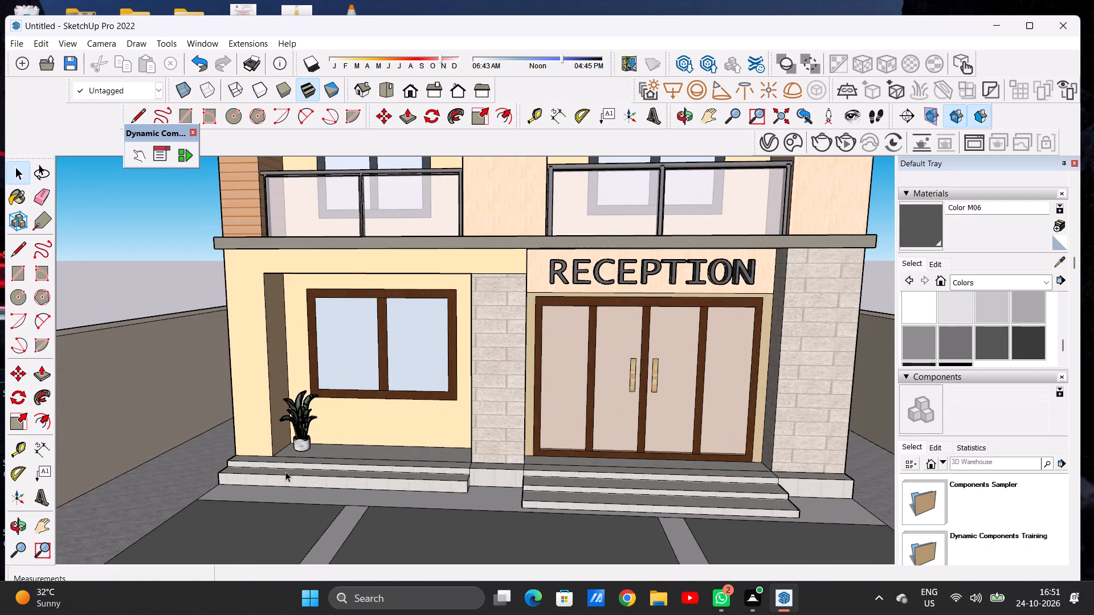
Import the Sem+nome terracotta-potted plant model and place it on the window platform beside the white-potted plant.
scroll(358, 461, "up", 7)
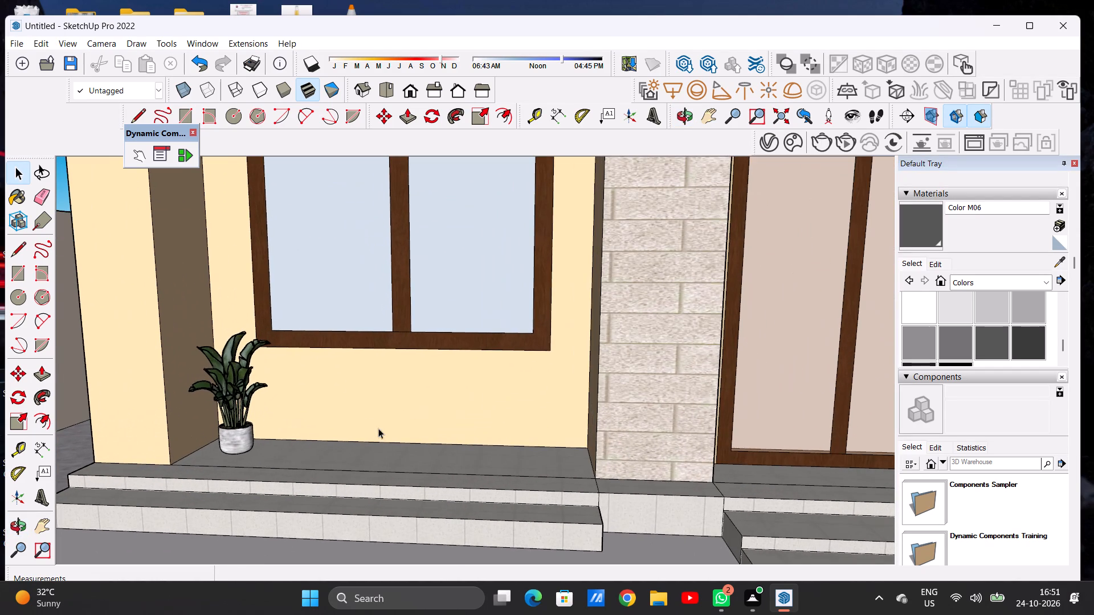
left_click(15, 38)
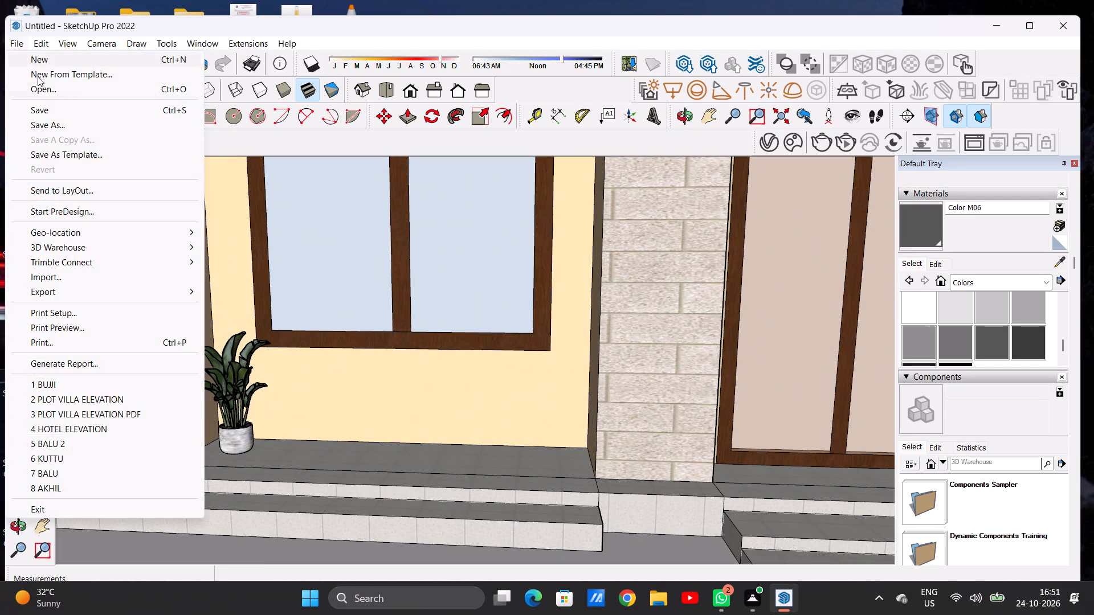
left_click(57, 278)
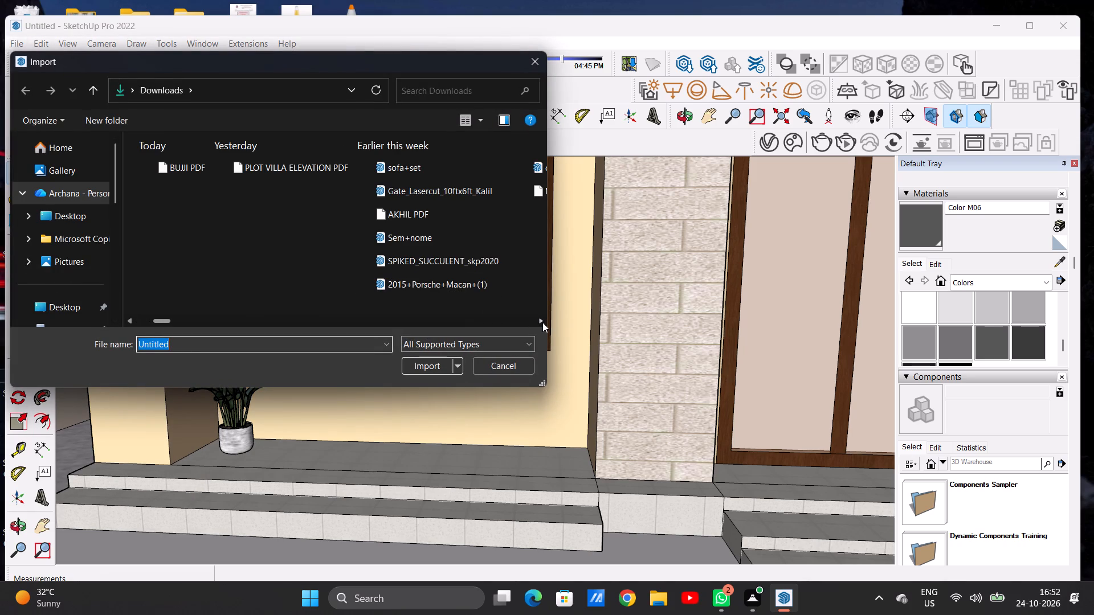
left_click(542, 322)
left_click(542, 322)
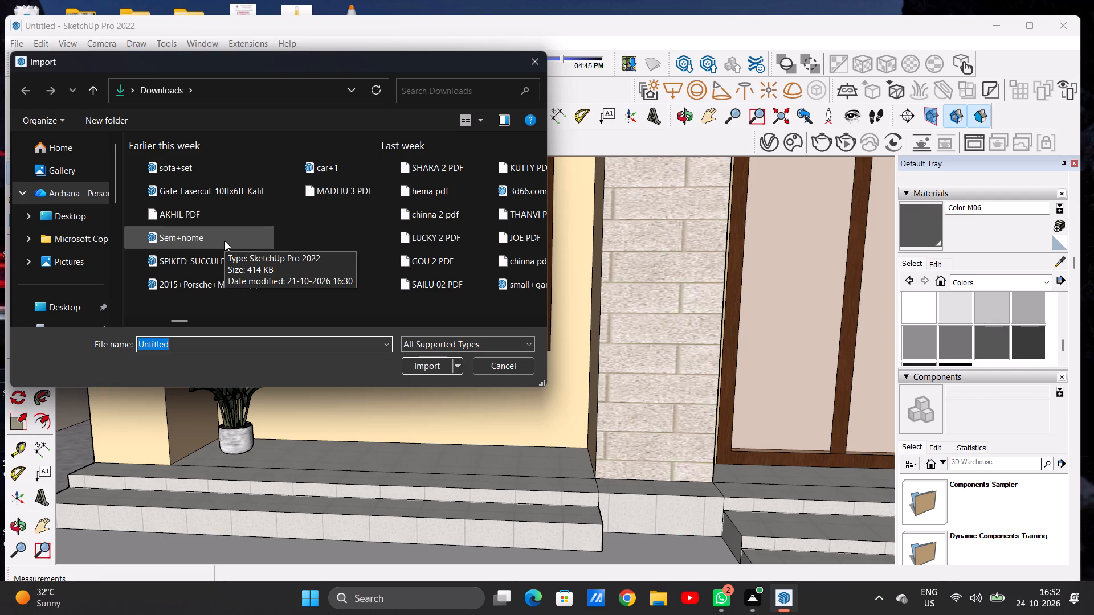
triple_click(224, 241)
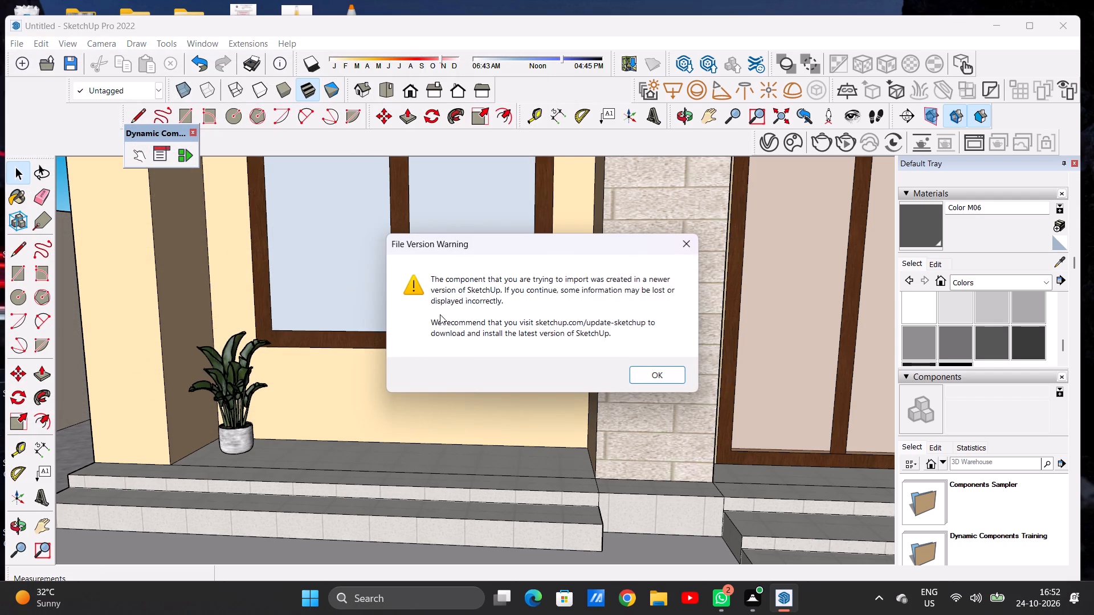
left_click(644, 372)
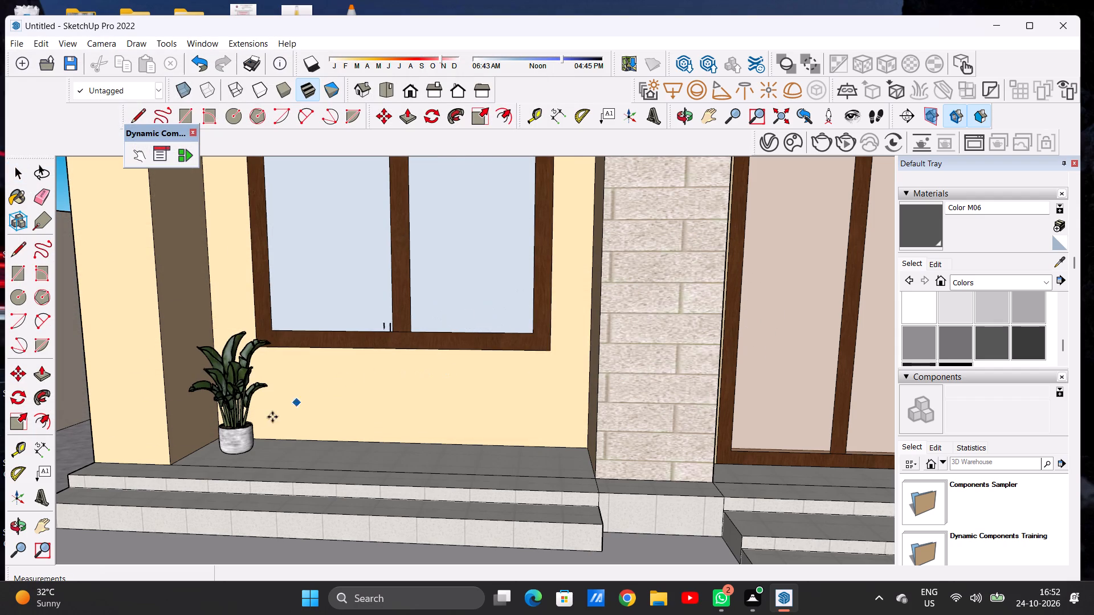
left_click(178, 458)
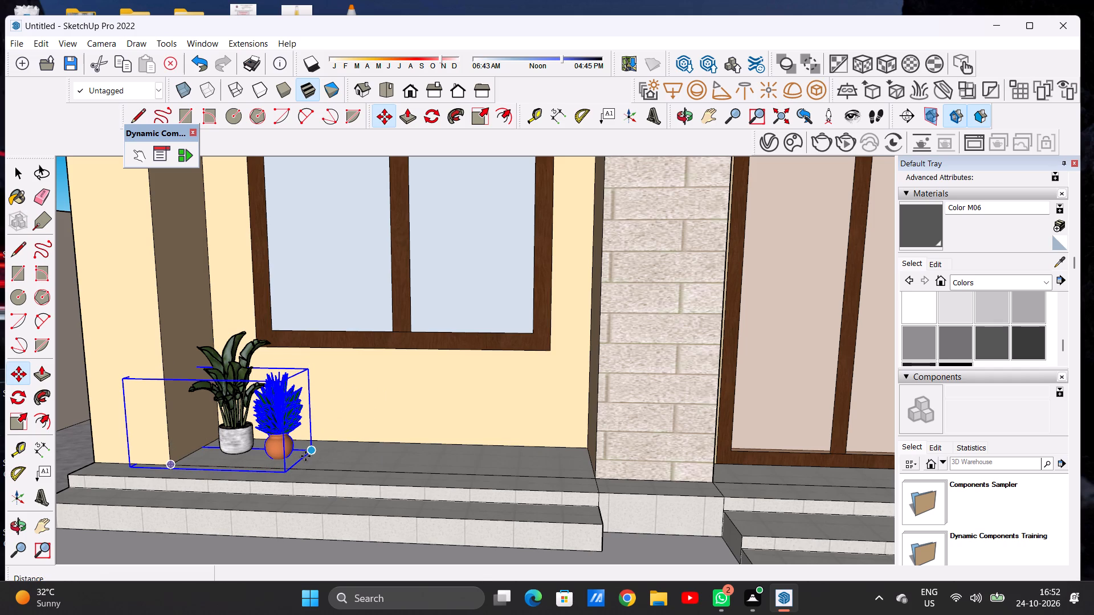
key("space")
Scale the terracotta-potted plant on the window platform slightly taller along the blue axis.
scroll(288, 408, "down", 5)
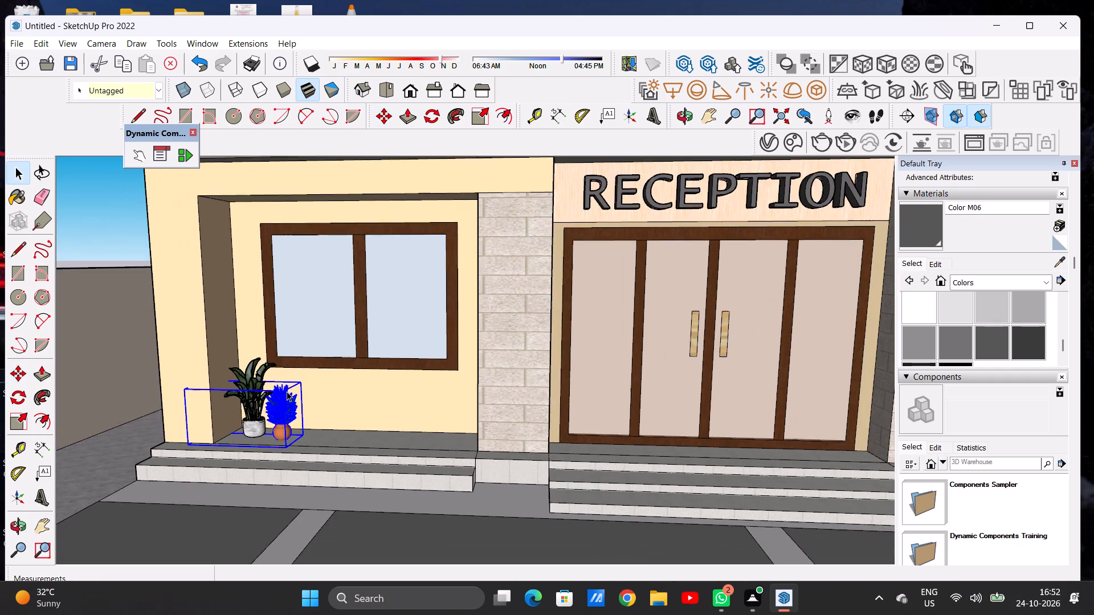
middle_click_drag(288, 393, 289, 453)
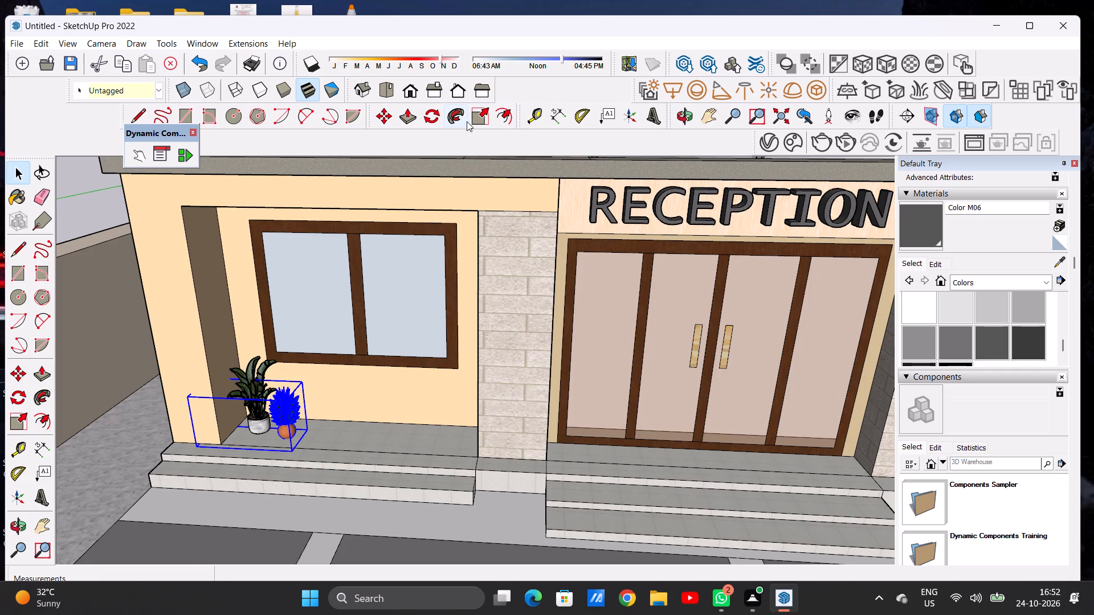
left_click(484, 115)
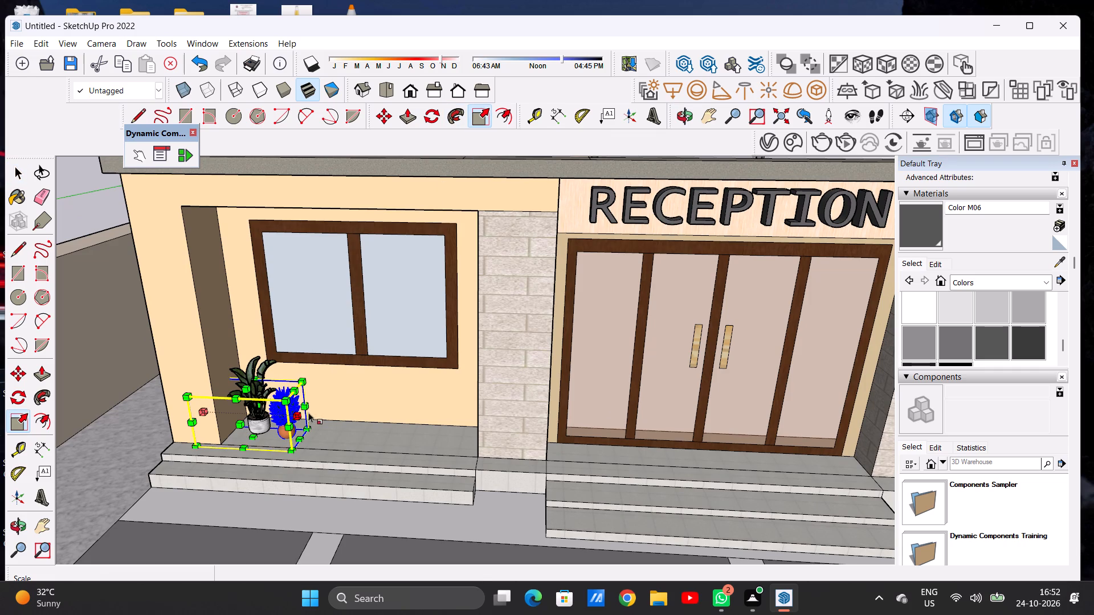
scroll(312, 430, "up", 5)
scroll(271, 368, "up", 6)
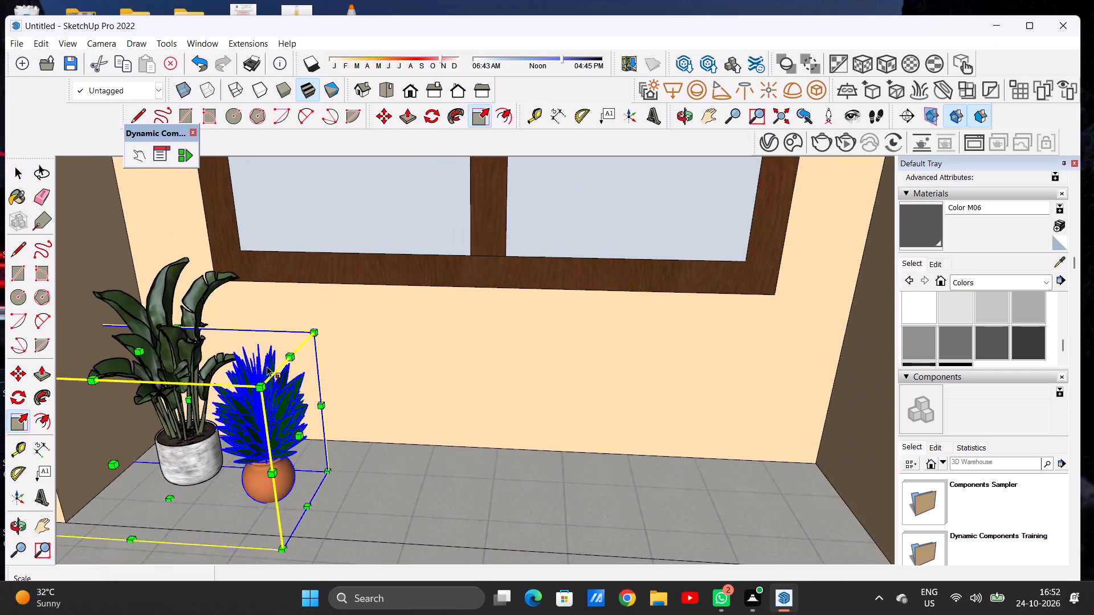
scroll(252, 358, "down", 1)
scroll(252, 358, "up", 4)
left_click(97, 346)
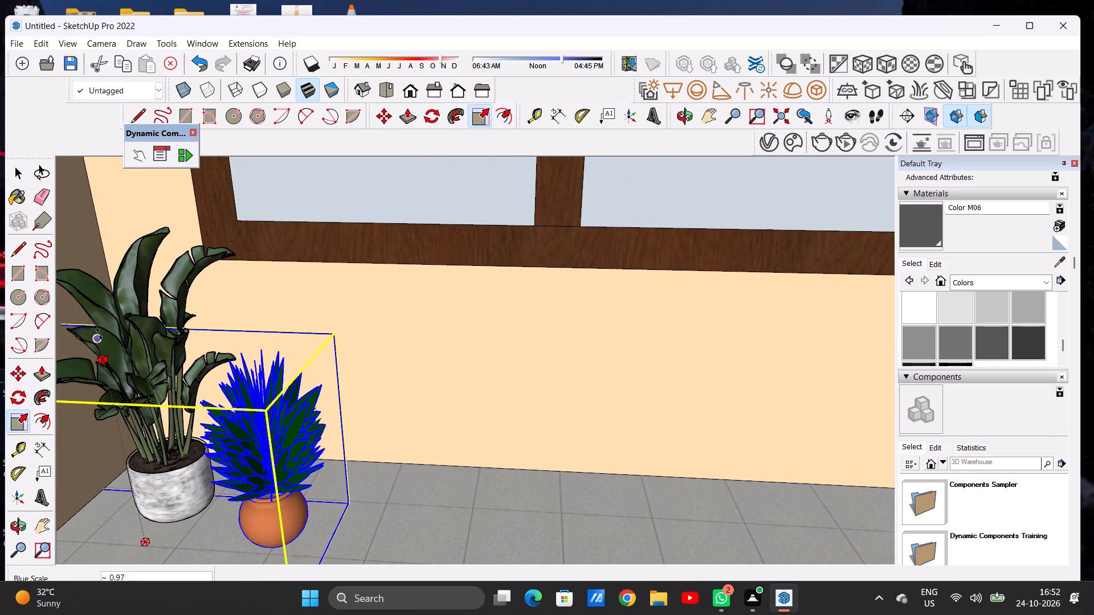
left_click(107, 301)
scroll(246, 306, "down", 6)
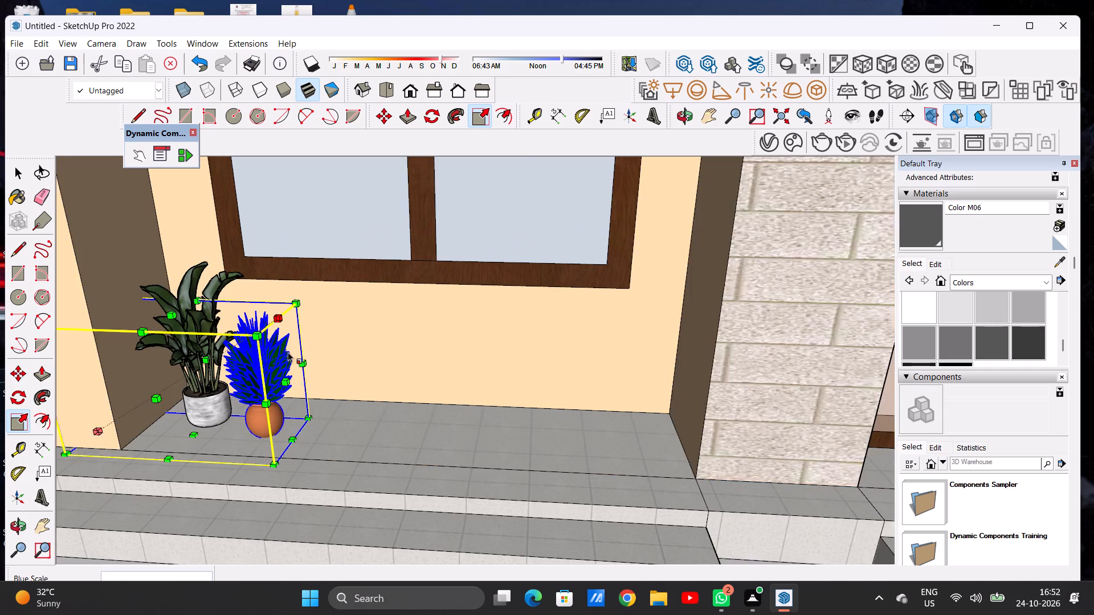
scroll(289, 396, "up", 3)
scroll(289, 396, "down", 1)
scroll(289, 396, "up", 2)
key("space")
scroll(304, 370, "down", 14)
Copy the terracotta-potted plant about 19' 8" away, onto the ground in front of the stone pillar beside the entrance steps.
key("m")
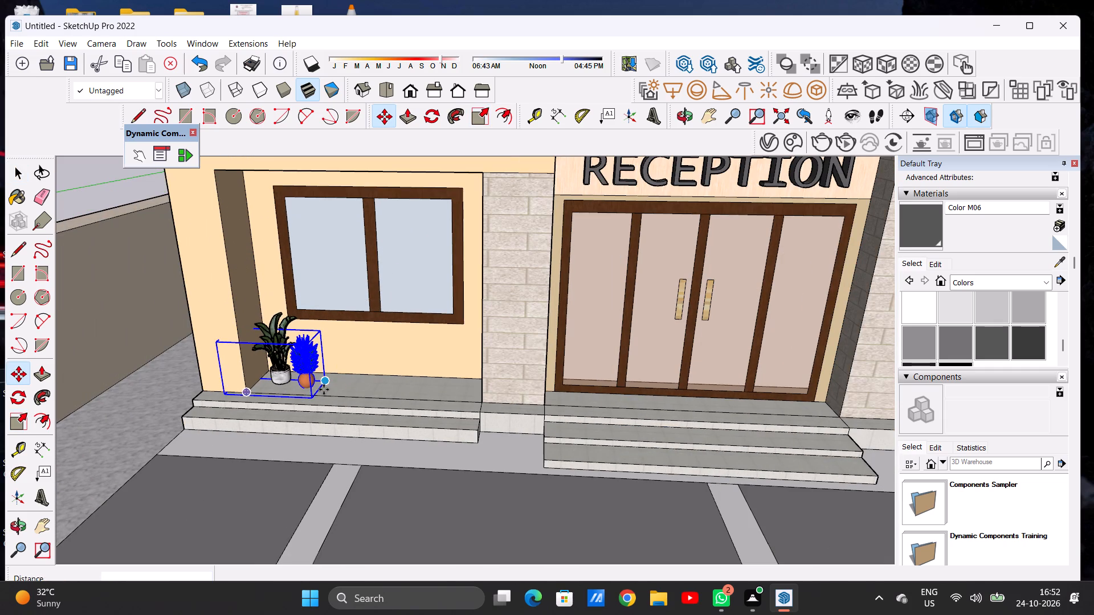
left_click(312, 401)
left_click(529, 466)
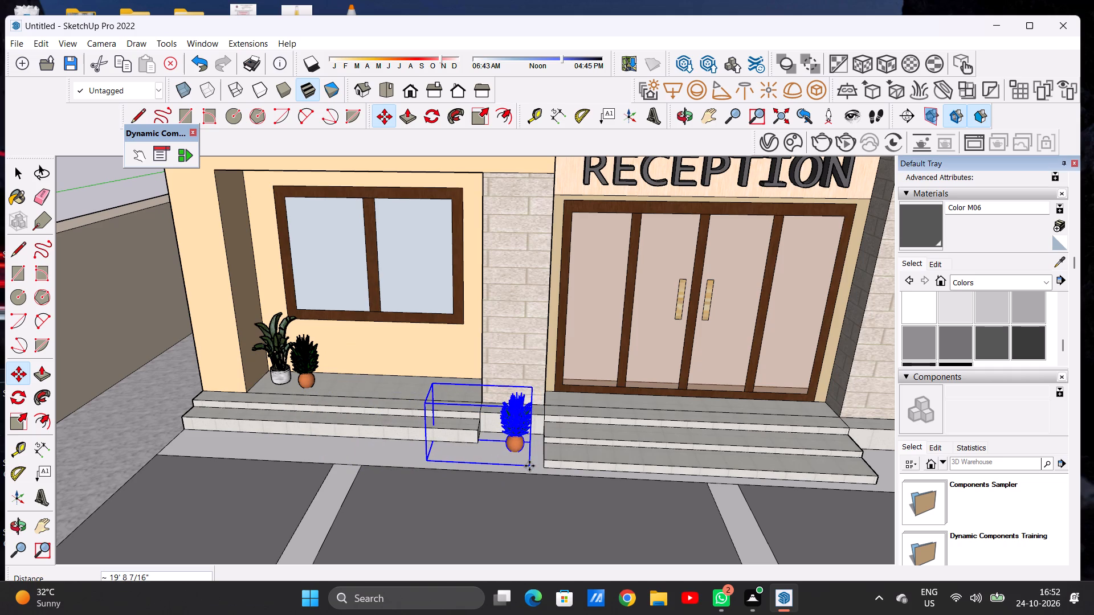
key("space")
Move the copied terracotta-potted plant back along the side of the entrance steps, closer to the stone pillar's base.
scroll(513, 430, "down", 8)
middle_click_drag(525, 428, 321, 313)
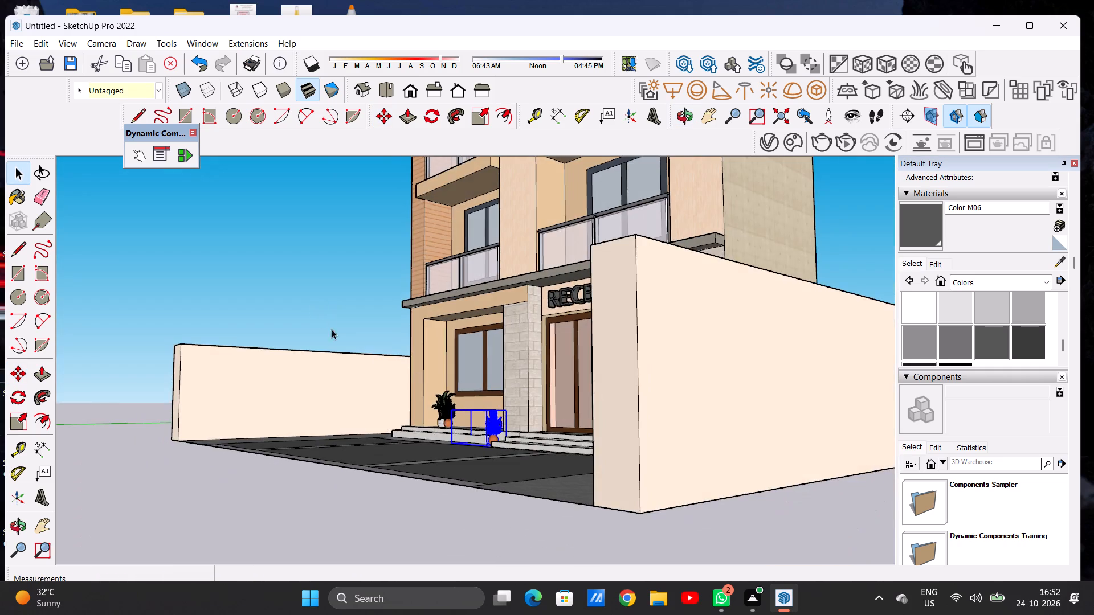
scroll(499, 394, "up", 7)
middle_click_drag(497, 430, 511, 505)
scroll(515, 425, "down", 6)
middle_click_drag(525, 489, 525, 496)
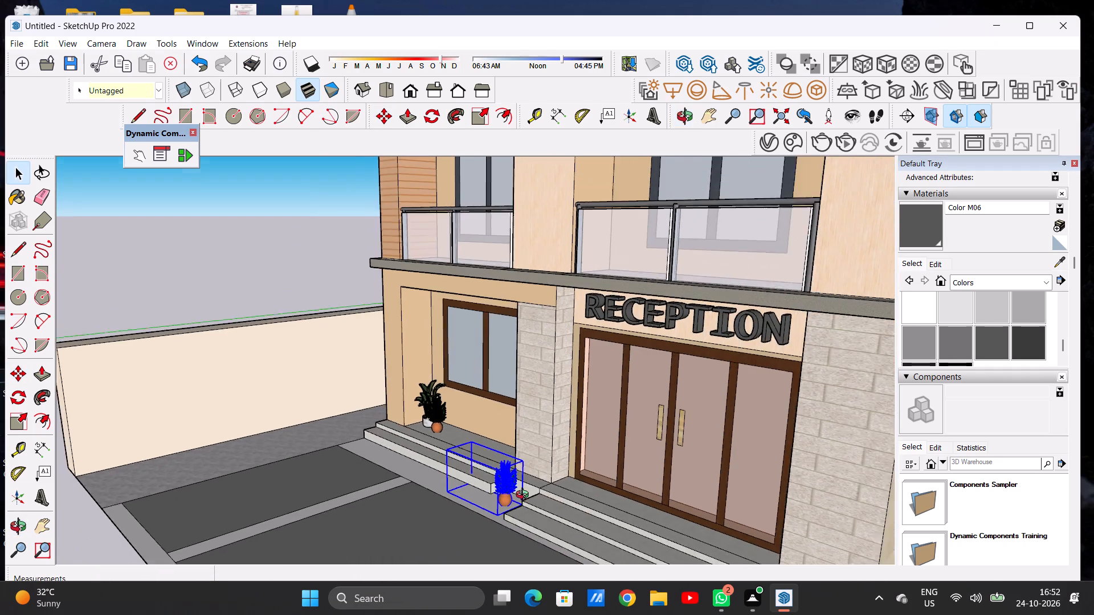
middle_click_drag(525, 496, 520, 538)
scroll(507, 492, "up", 17)
key("m")
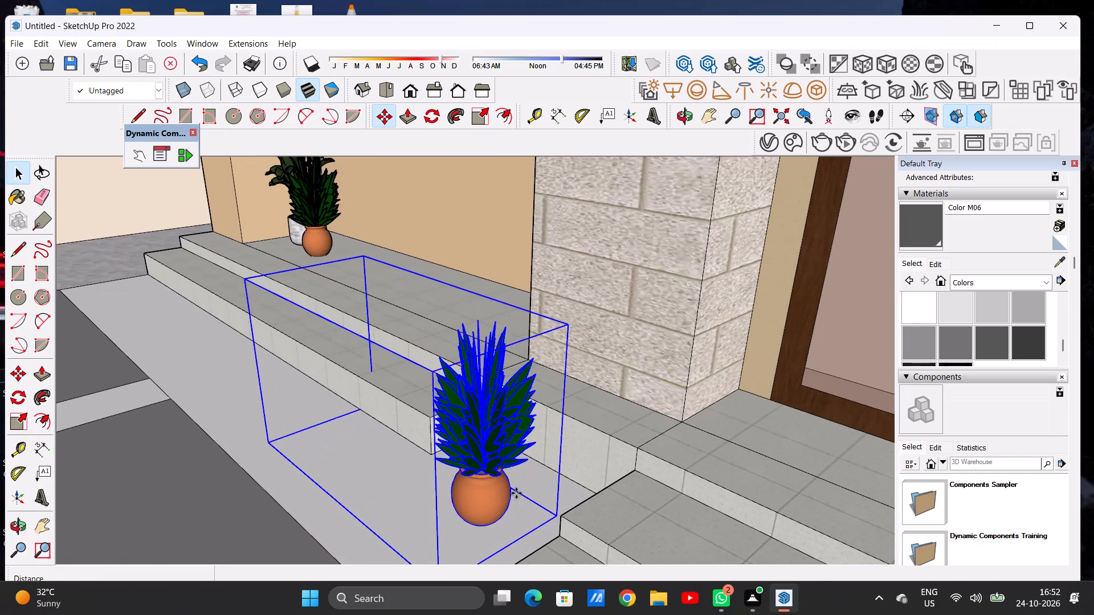
left_click(559, 521)
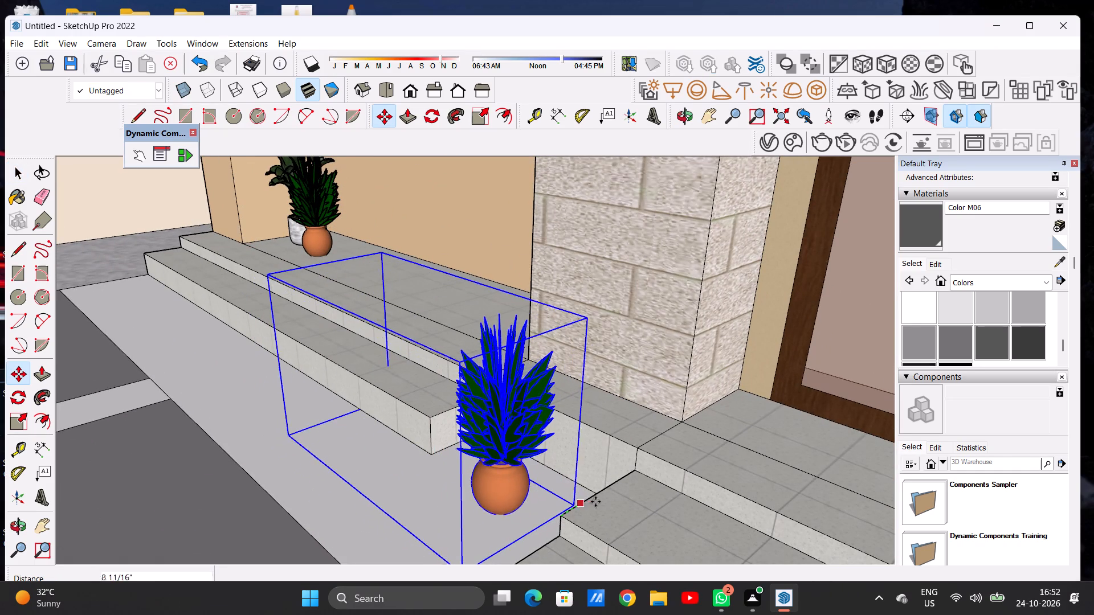
left_click(600, 497)
key("space")
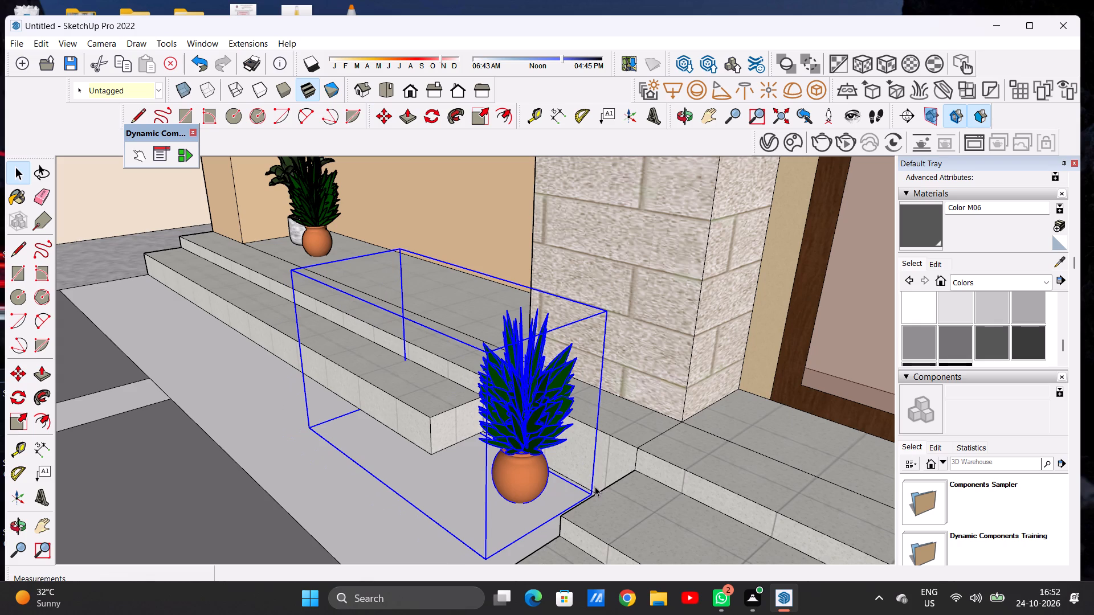
key("space")
scroll(568, 443, "down", 20)
scroll(568, 443, "down", 4)
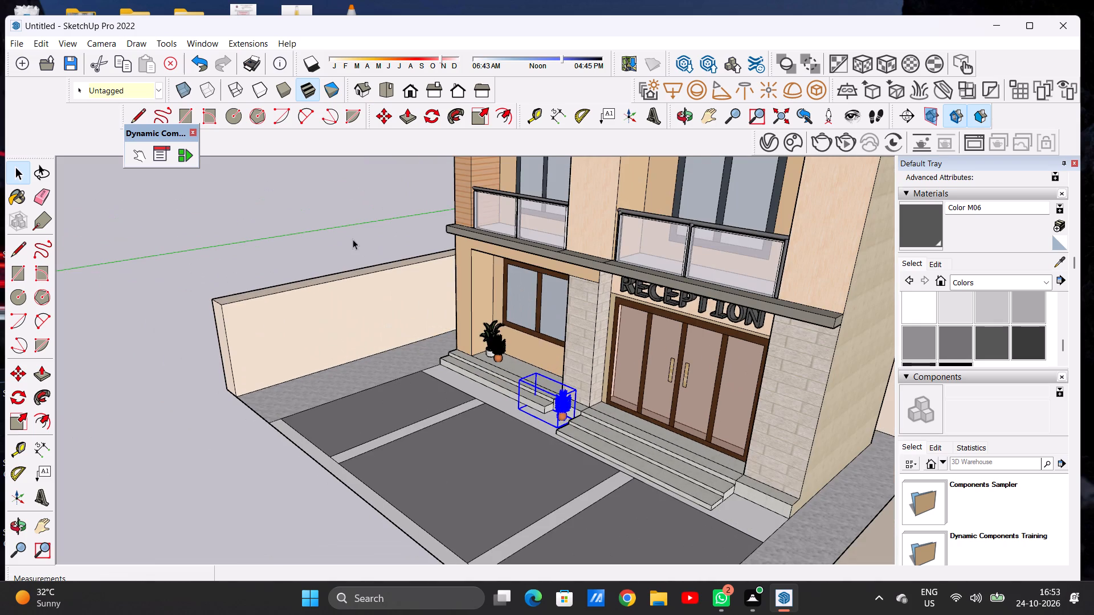
left_click(352, 243)
Scale the terracotta-potted plant by the stone pillar to about 1.09 along the red axis and 1.41 along the blue axis.
scroll(395, 335, "down", 5)
middle_click_drag(403, 364, 652, 306)
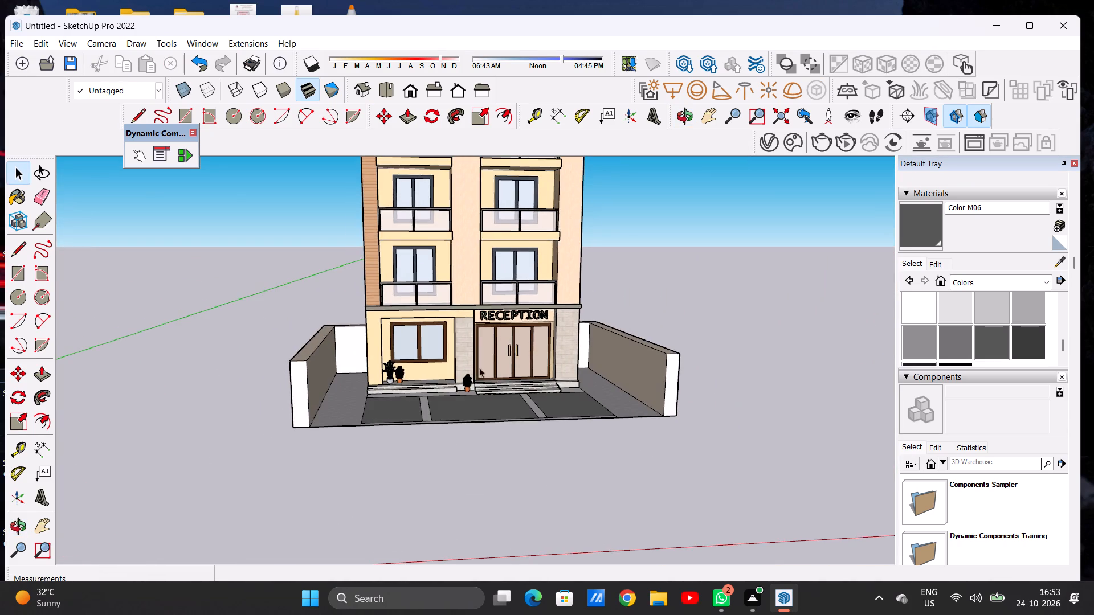
scroll(475, 377, "up", 15)
middle_click_drag(458, 413, 406, 455)
scroll(422, 454, "up", 8)
scroll(466, 396, "up", 3)
left_click(466, 396)
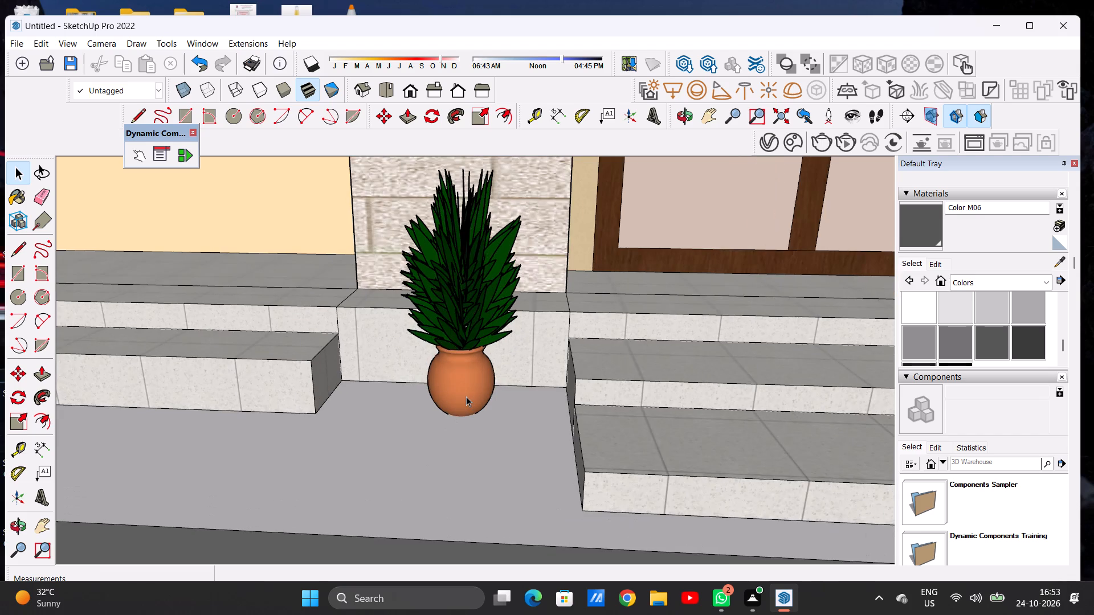
scroll(454, 425, "down", 6)
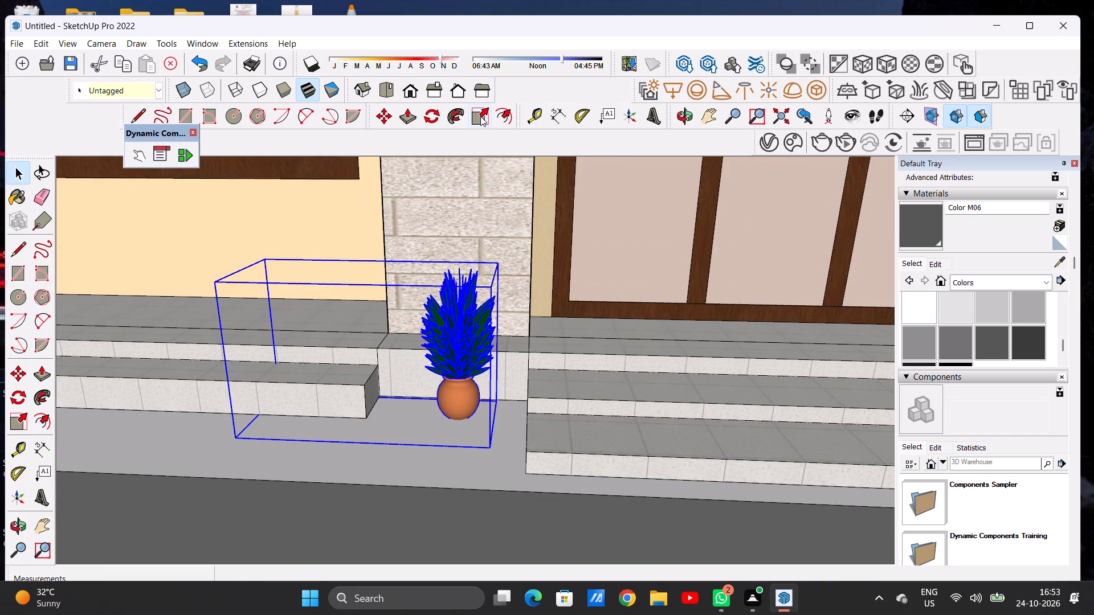
left_click(480, 116)
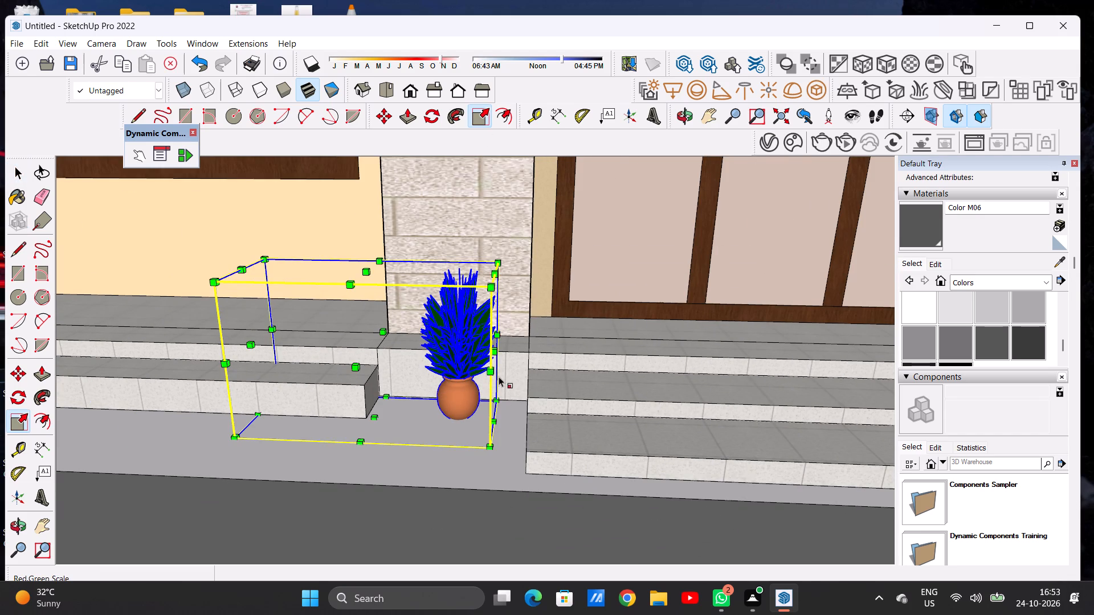
left_click(496, 356)
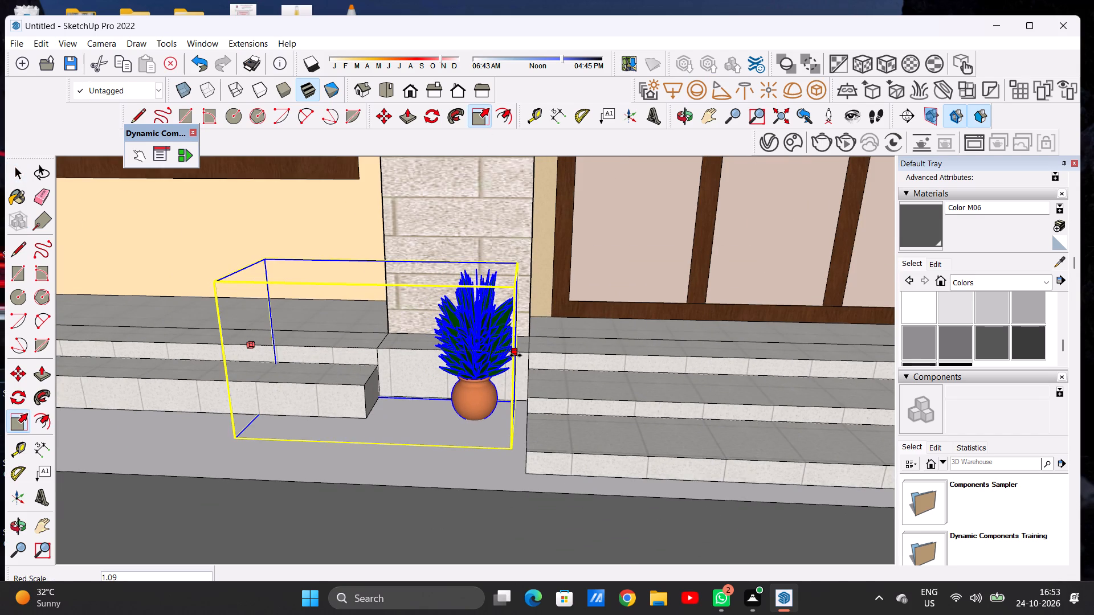
left_click(516, 355)
left_click(378, 268)
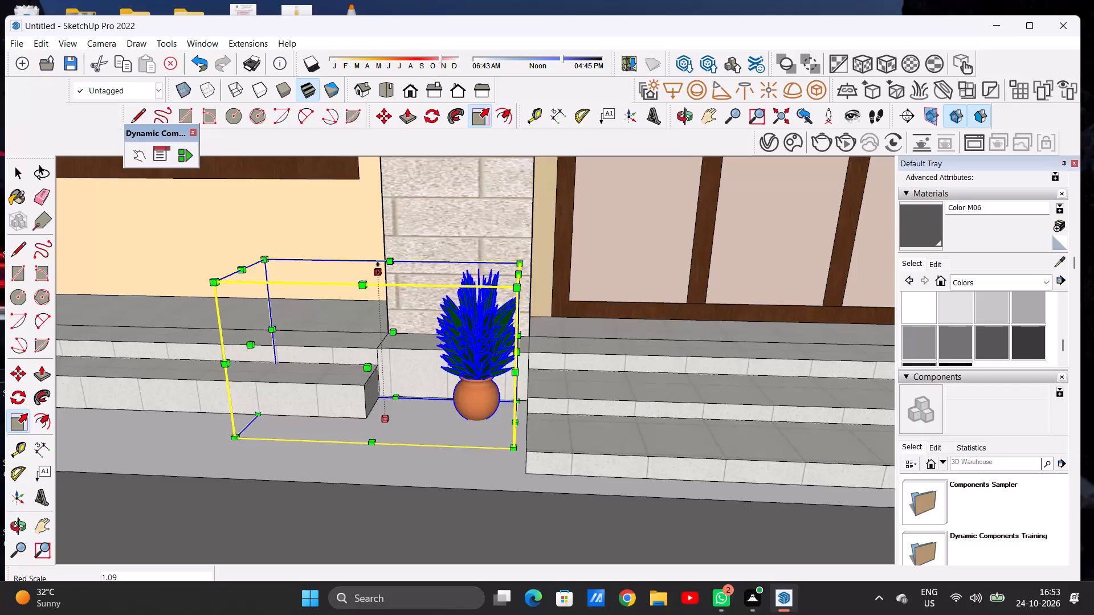
left_click(375, 204)
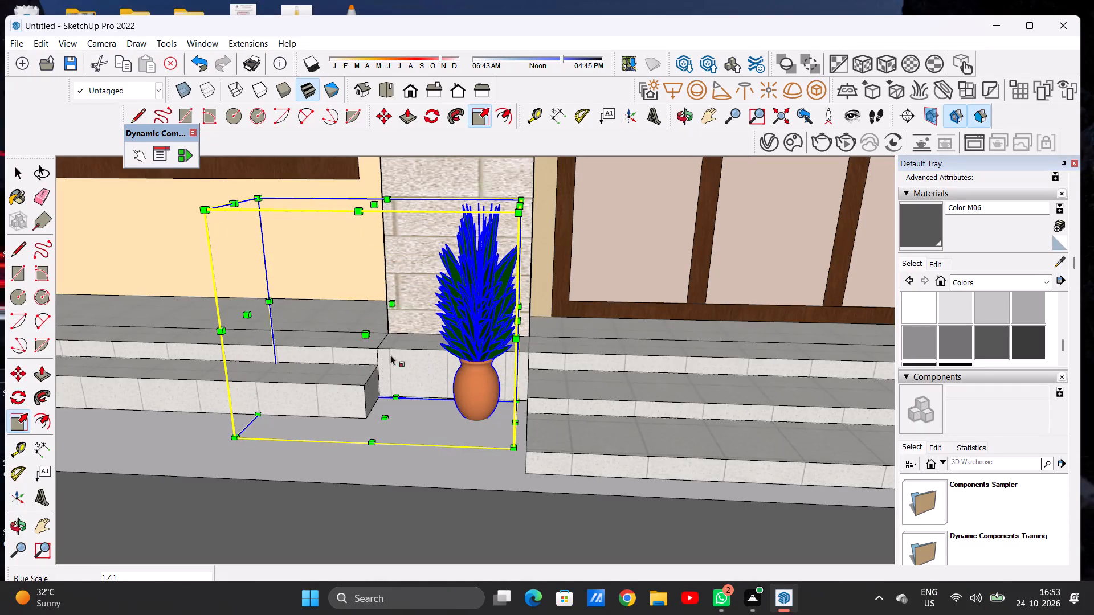
Widen the terracotta-potted plant by the stone pillar from its opposite side, scaling it about 1.18 along the red axis.
middle_click_drag(356, 359, 579, 362)
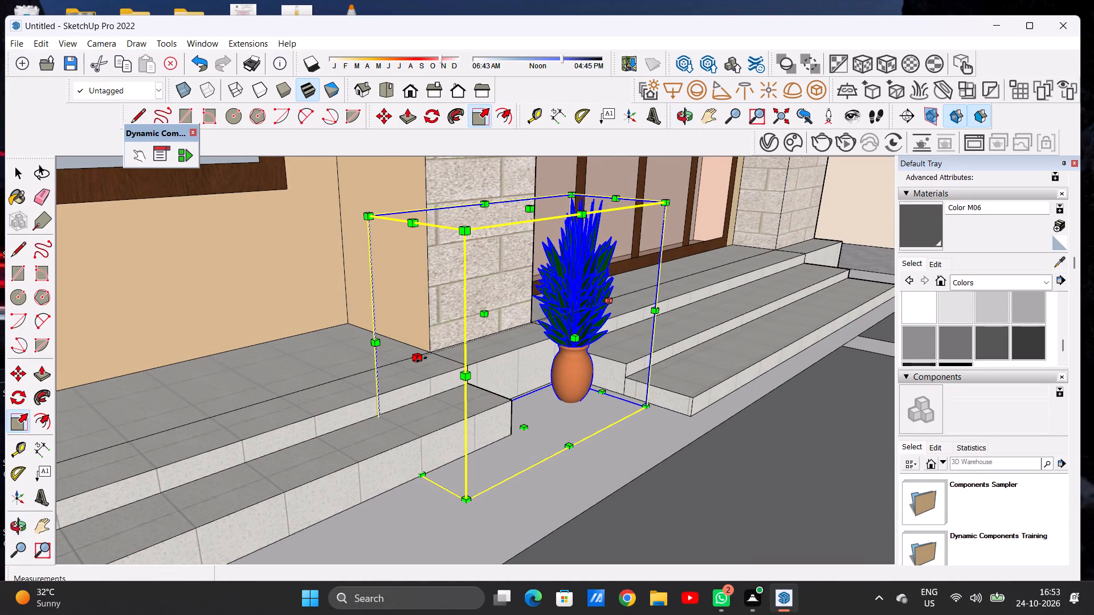
left_click(422, 359)
left_click(366, 370)
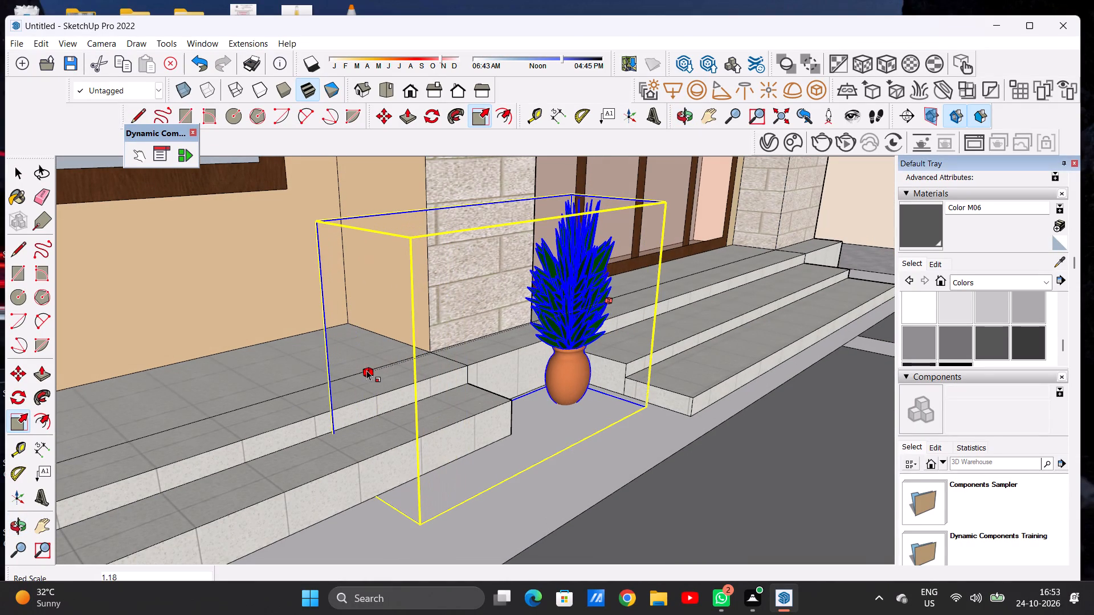
key("space")
scroll(398, 378, "down", 20)
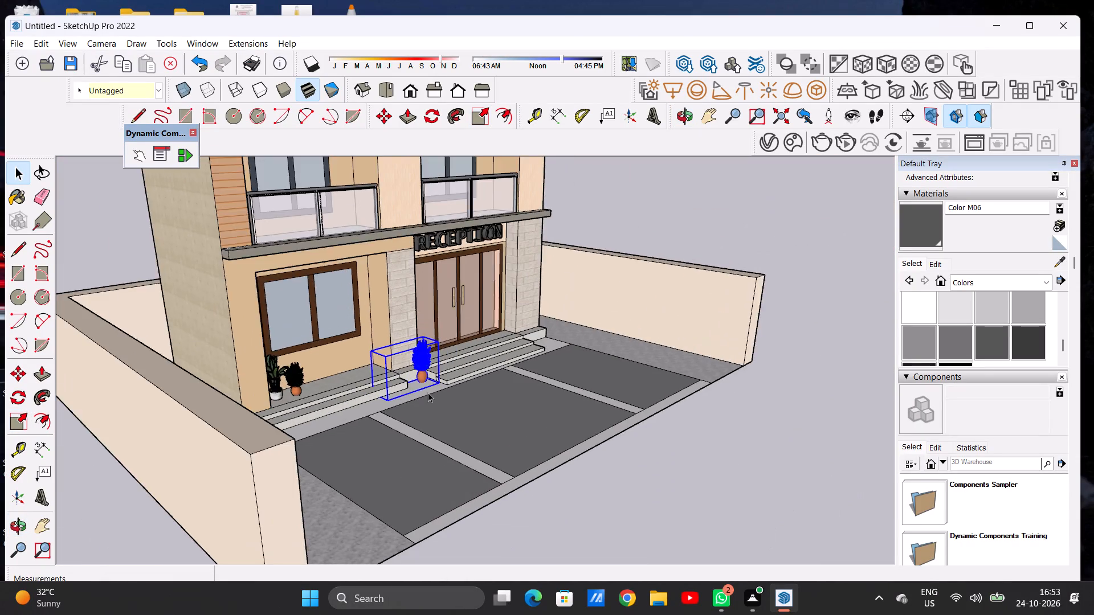
middle_click_drag(426, 391, 265, 389)
left_click(769, 256)
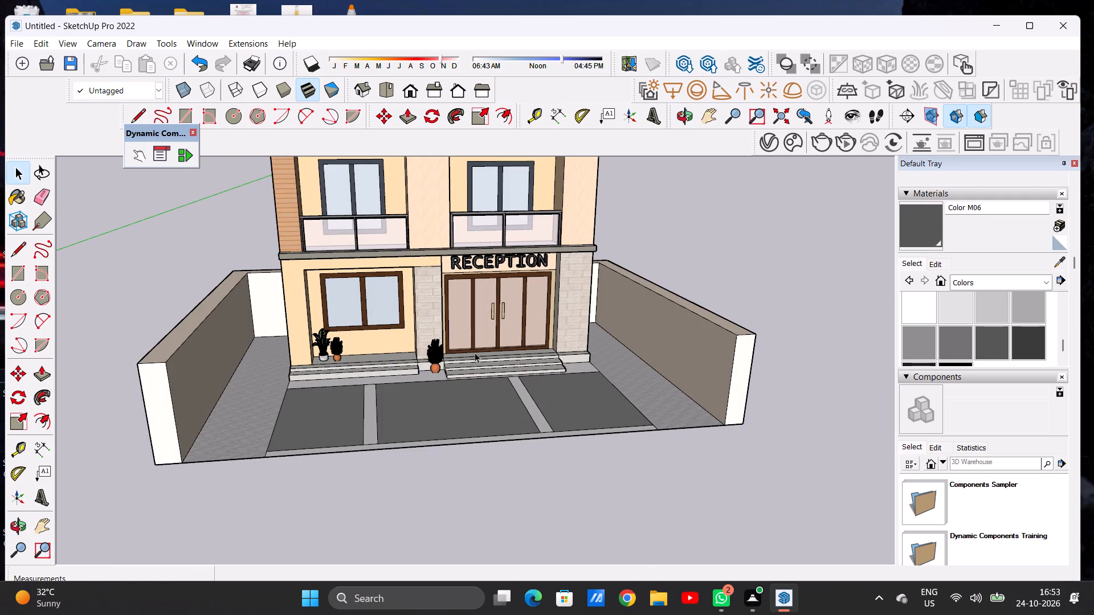
Examine the sizes and placement of the potted plants against the entrance facade, from afar and up close.
scroll(469, 352, "up", 7)
middle_click_drag(442, 391, 406, 346)
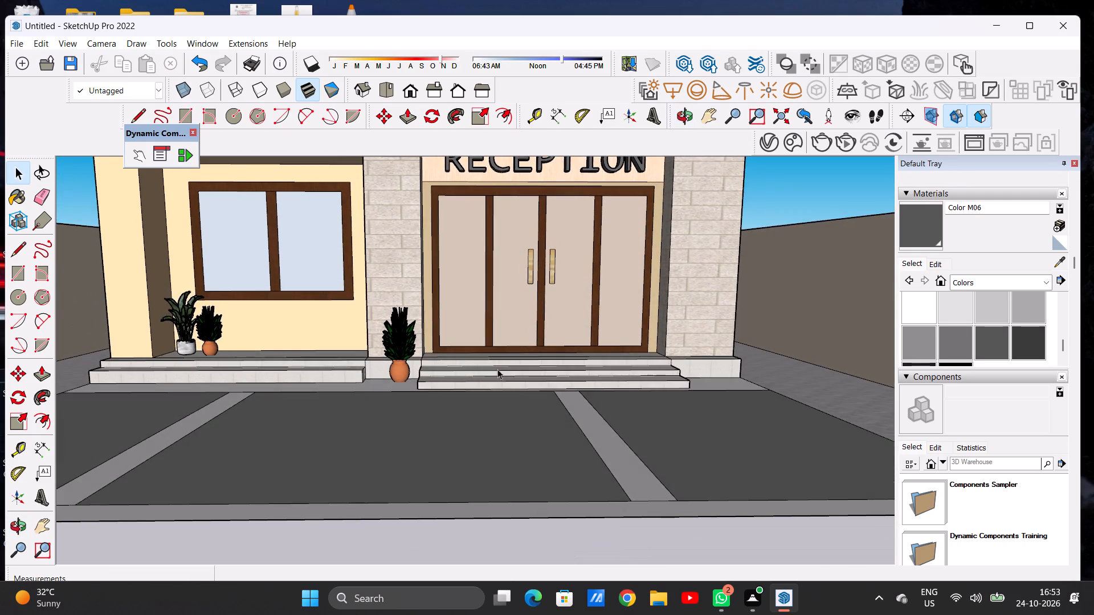
scroll(509, 384, "down", 7)
scroll(517, 392, "up", 1)
scroll(517, 392, "down", 2)
scroll(480, 432, "down", 3)
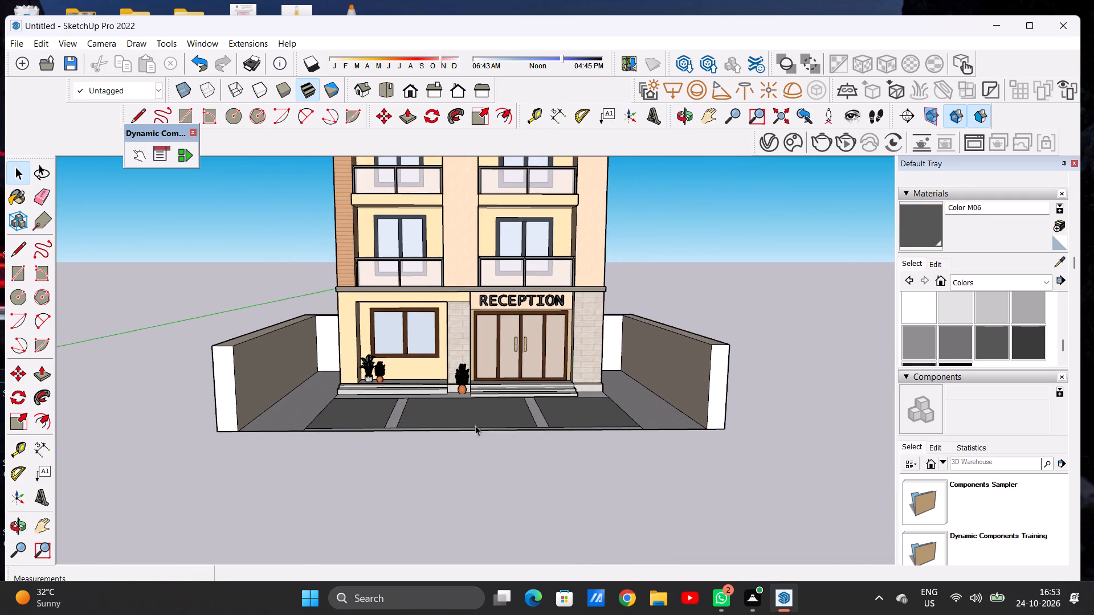
scroll(412, 371, "up", 15)
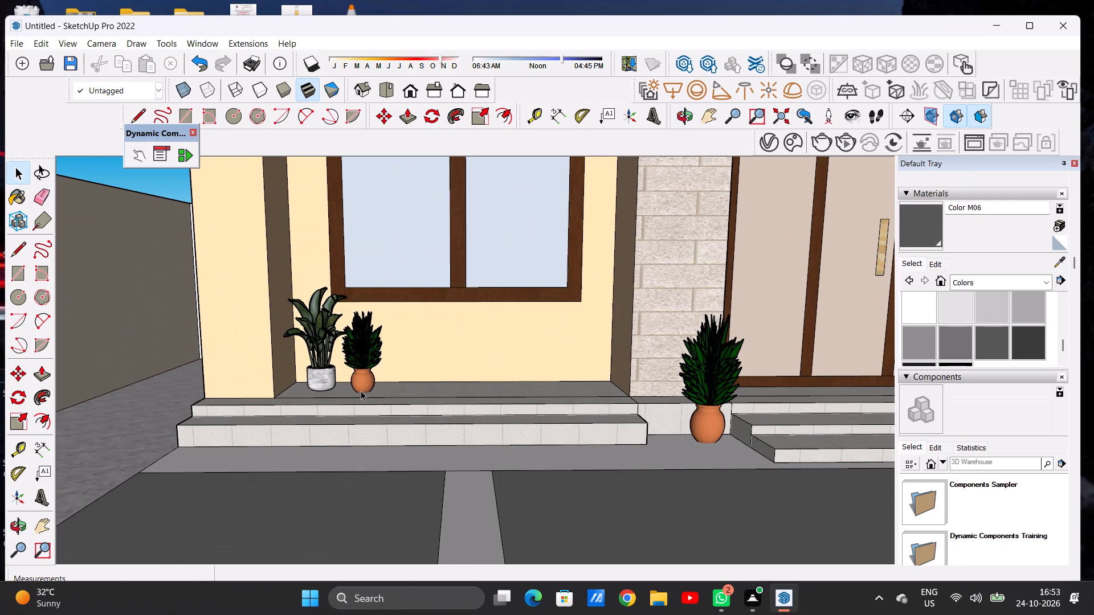
scroll(349, 386, "up", 7)
scroll(349, 386, "down", 8)
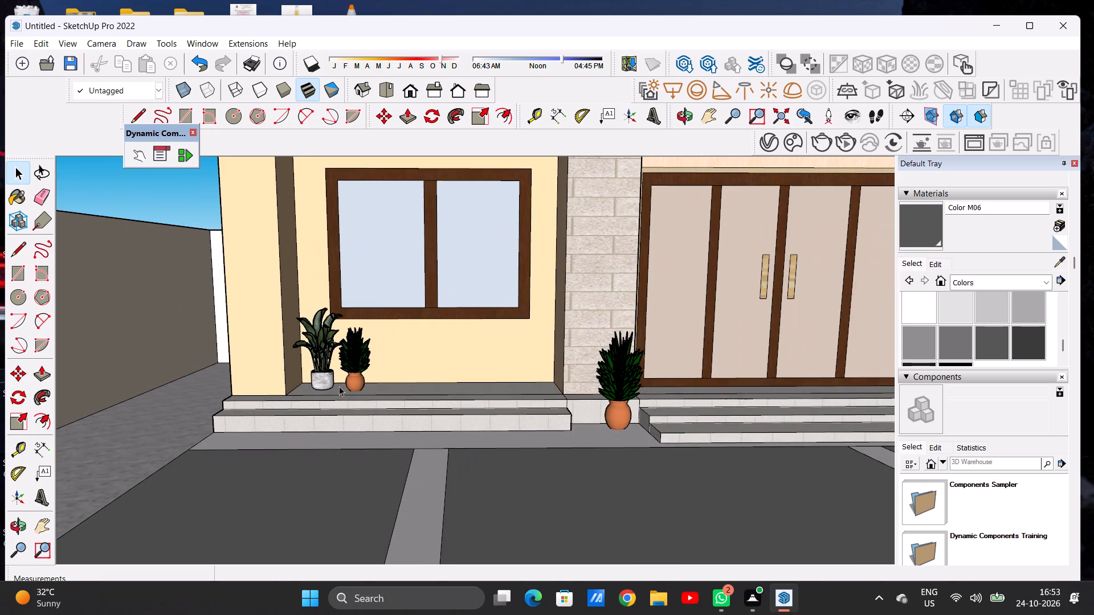
Copy the white-potted plant about 15' 9" along the red axis to the window platform's other end, beside the stone pillar.
scroll(340, 371, "up", 1)
scroll(338, 373, "down", 1)
scroll(337, 375, "up", 2)
left_click(317, 379)
scroll(319, 379, "up", 4)
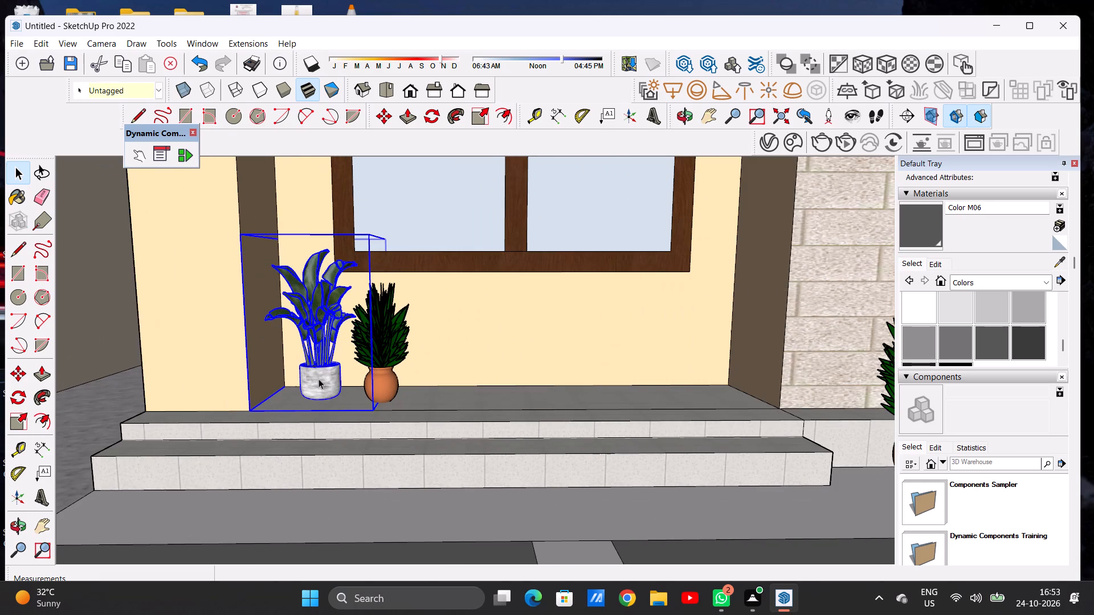
key("m")
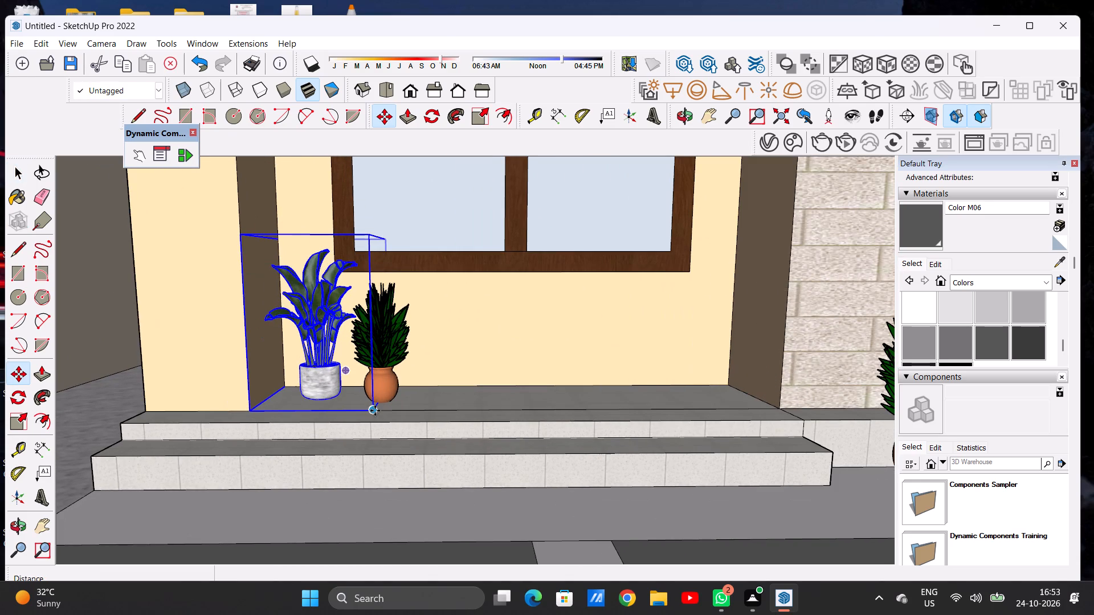
left_click(375, 411)
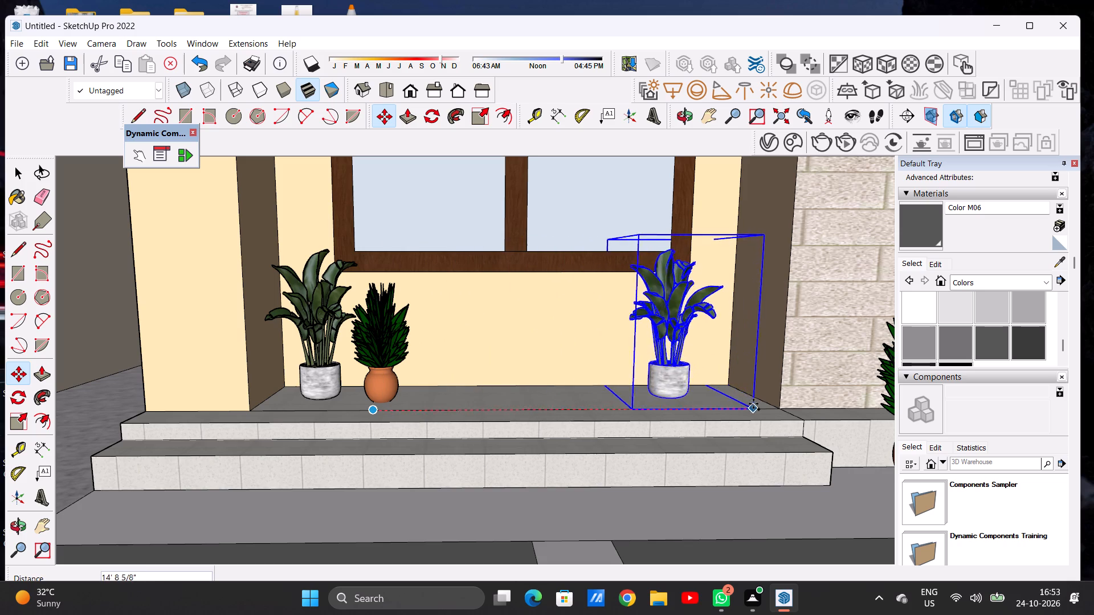
left_click(786, 408)
key("space")
scroll(701, 378, "down", 14)
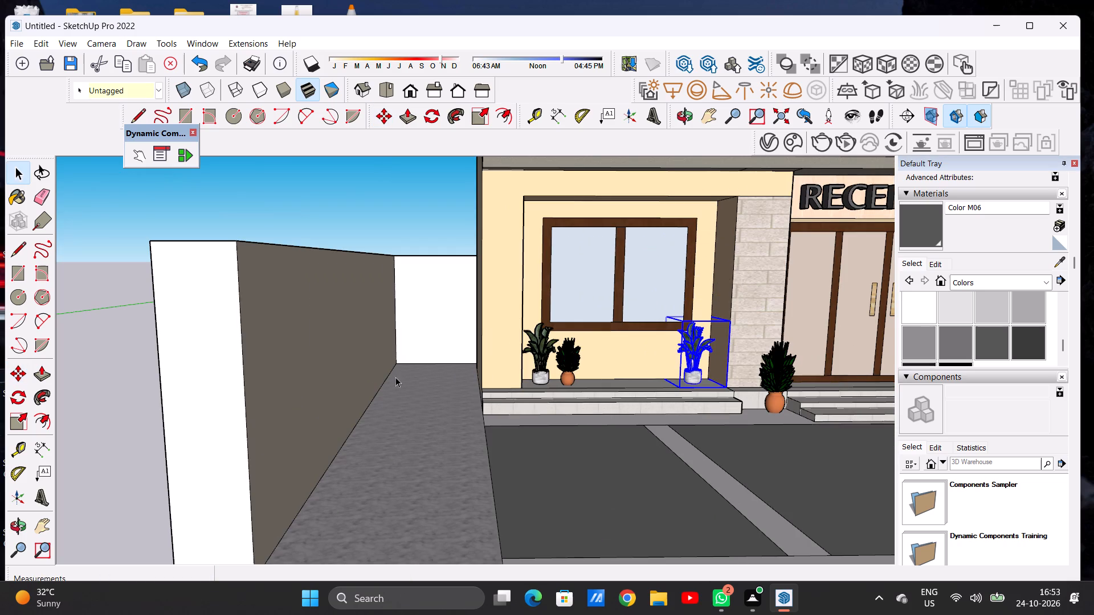
left_click(254, 218)
scroll(747, 364, "up", 2)
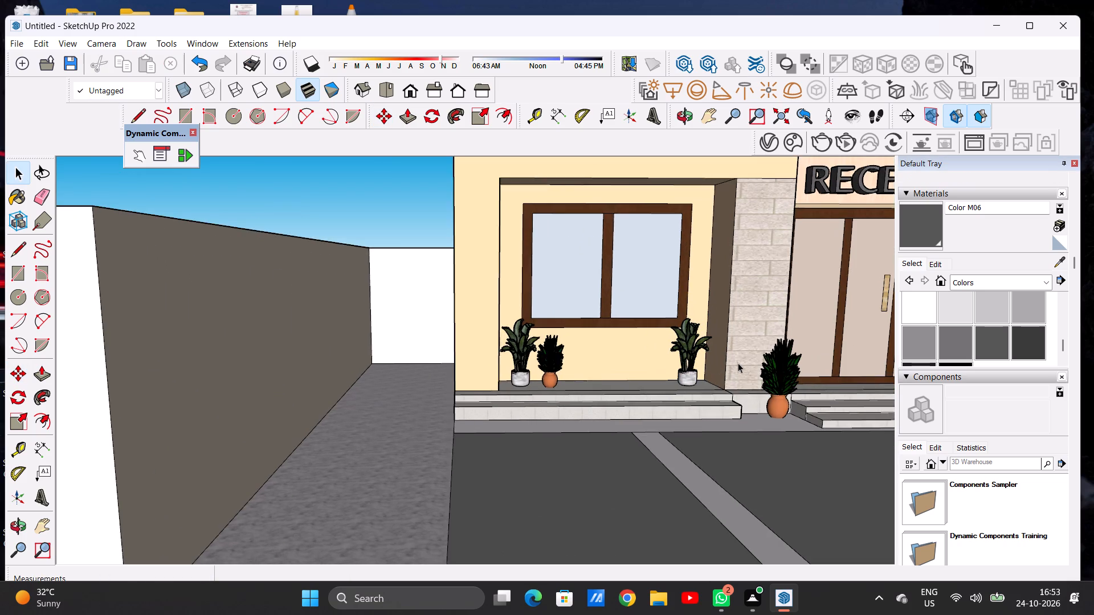
Move the white-potted plant near the stone pillar about 1' 4 1/2" toward the pillar, and shift it back about 4 5/16".
scroll(738, 363, "up", 4)
middle_click_drag(640, 367, 637, 374)
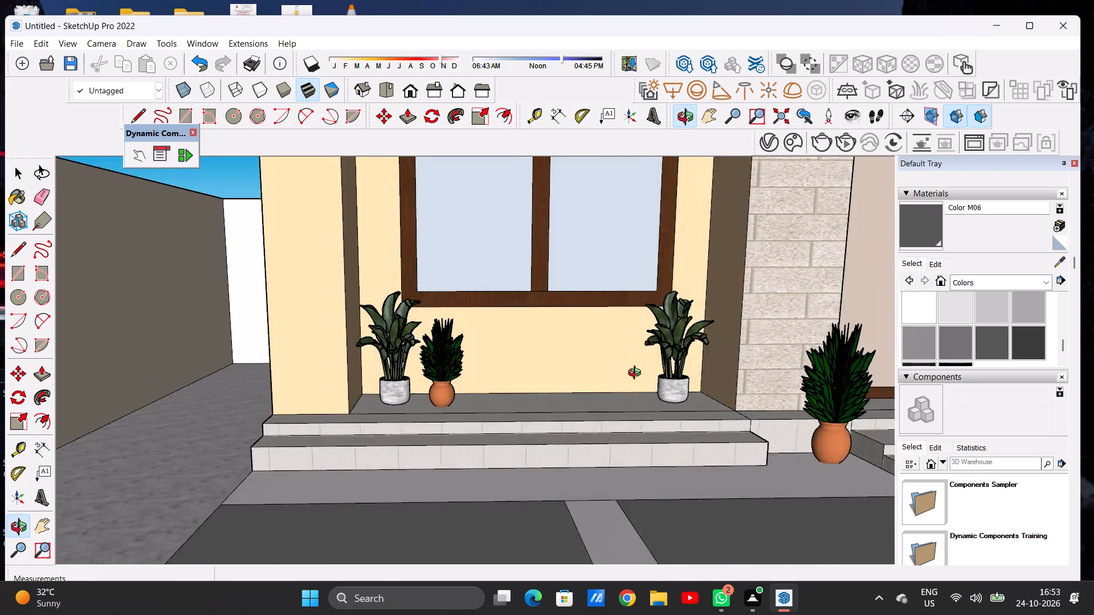
middle_click_drag(637, 374, 590, 388)
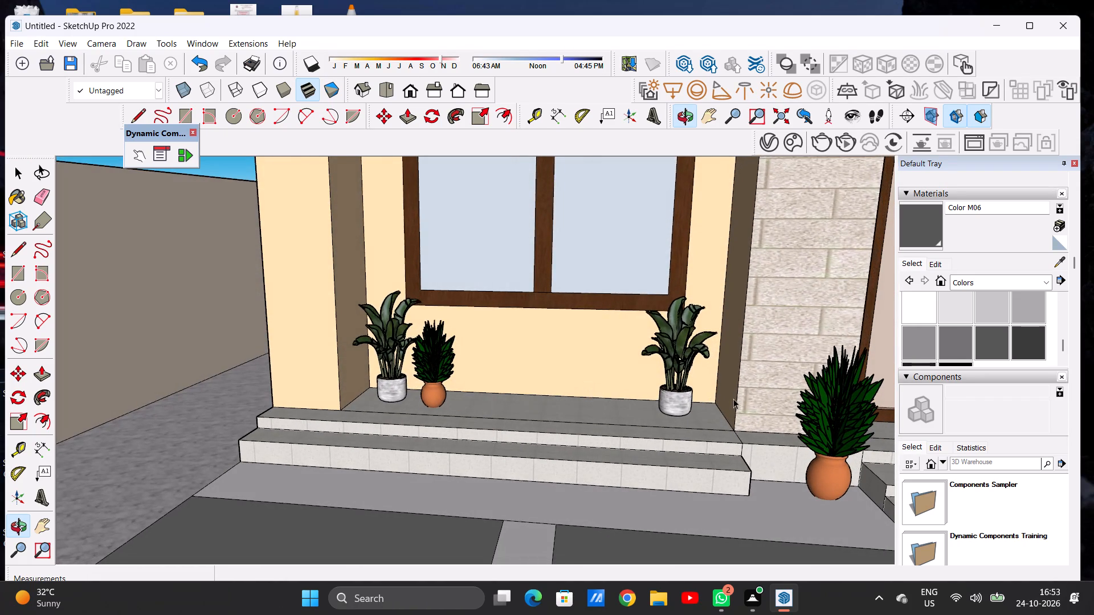
scroll(733, 399, "up", 4)
left_click(661, 409)
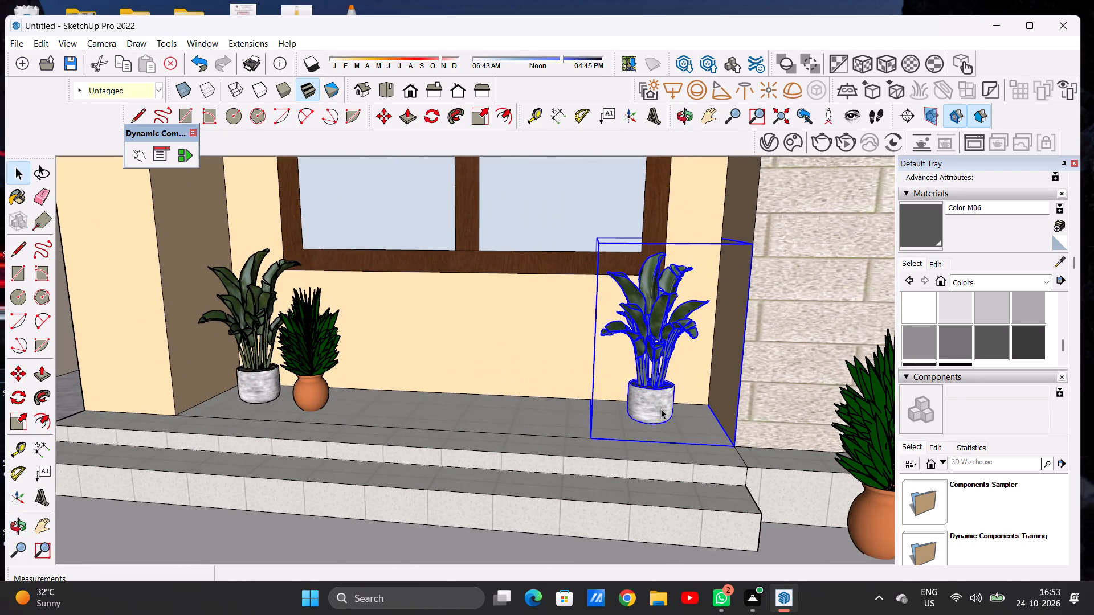
key("m")
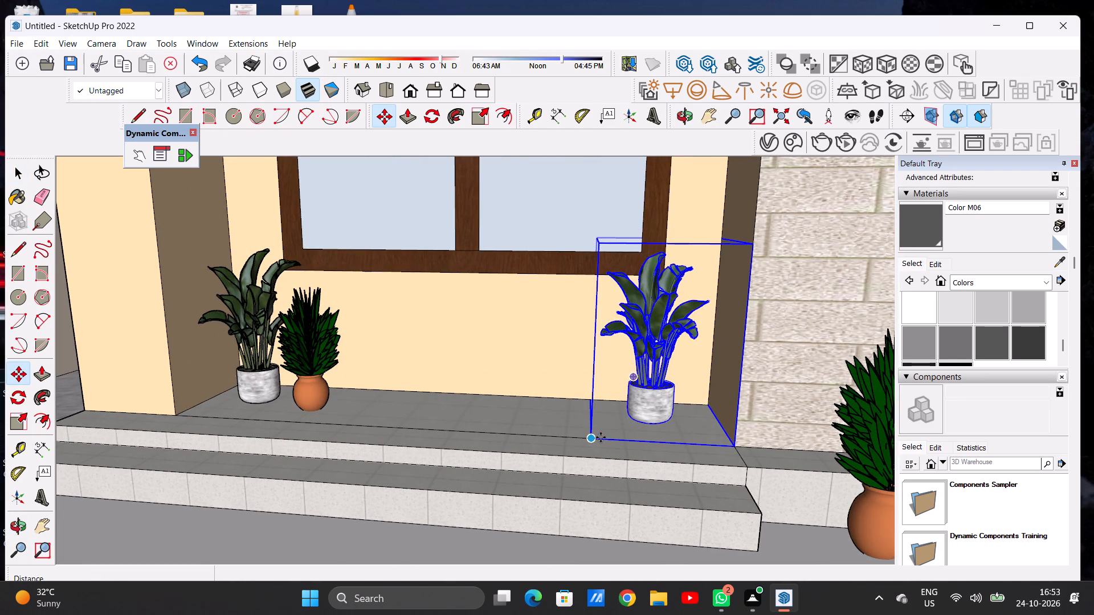
left_click(601, 437)
left_click(632, 436)
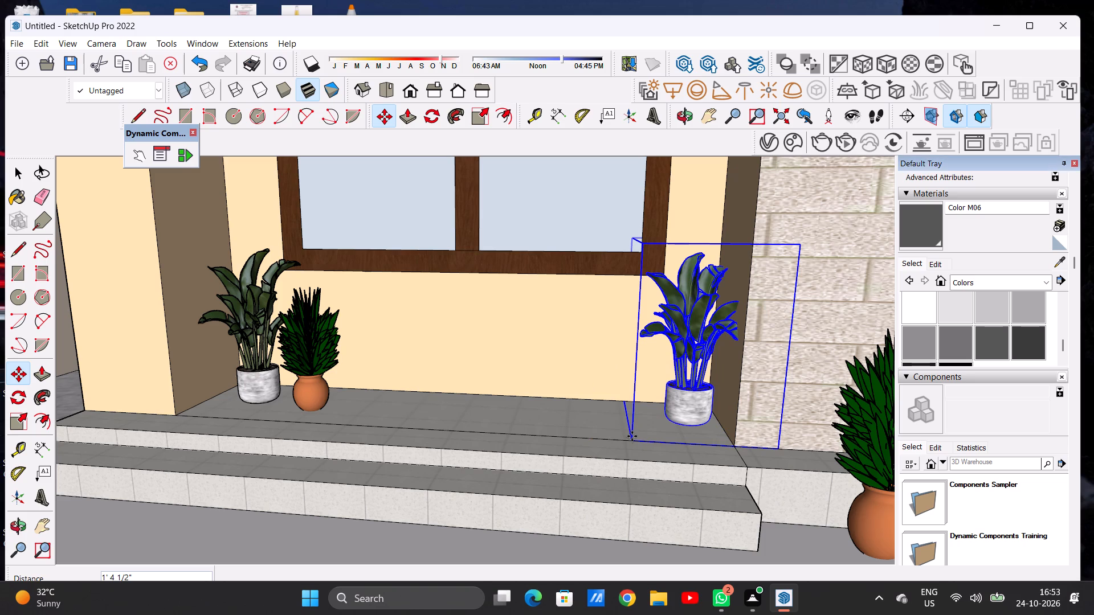
left_click(631, 436)
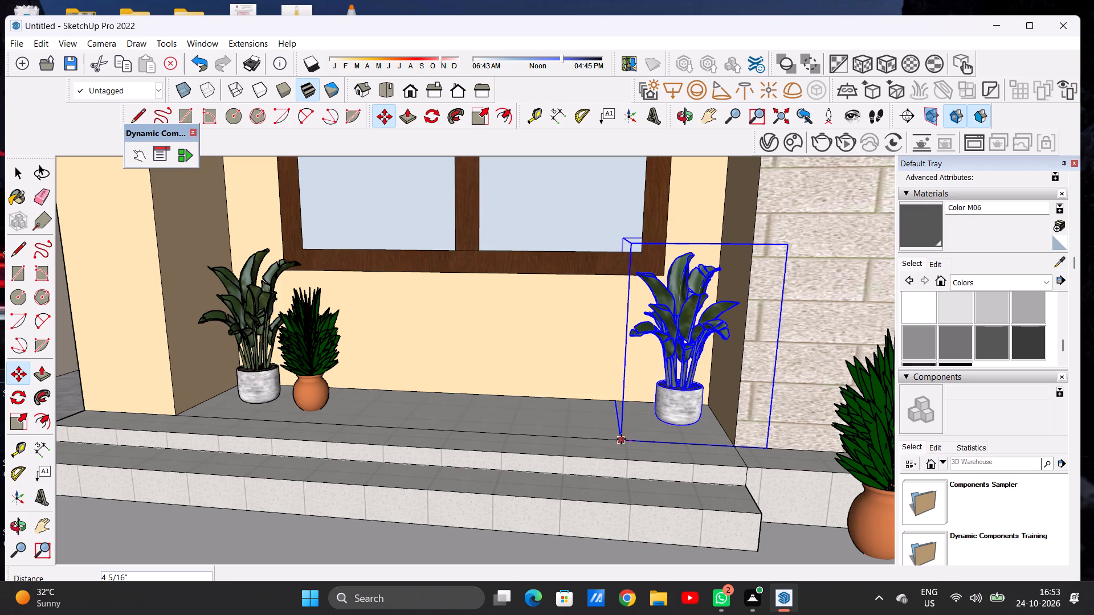
left_click(621, 439)
key("space")
scroll(582, 369, "down", 13)
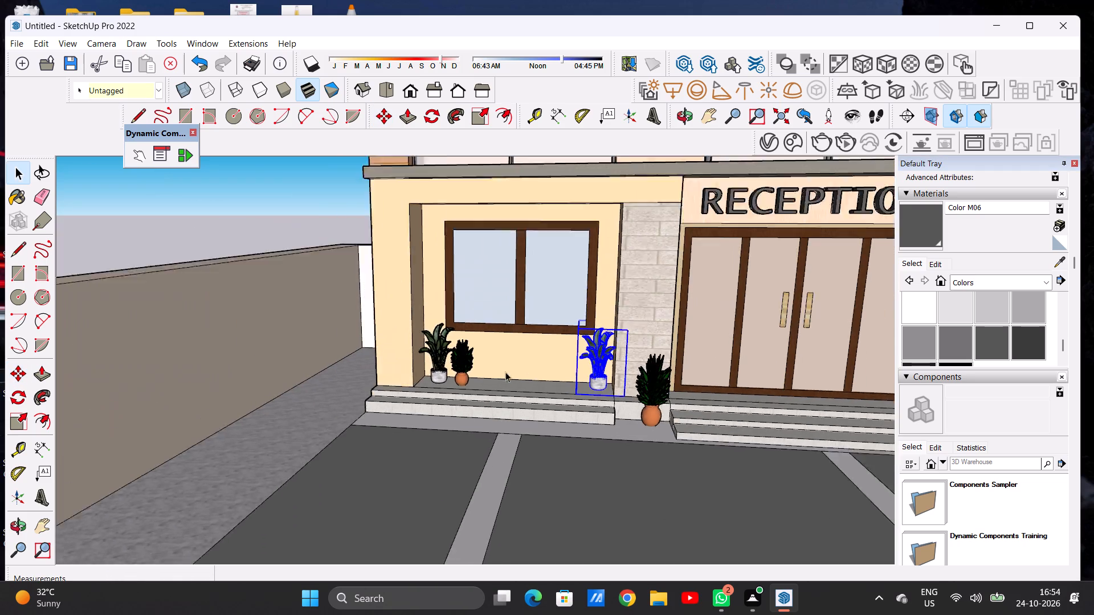
left_click(241, 247)
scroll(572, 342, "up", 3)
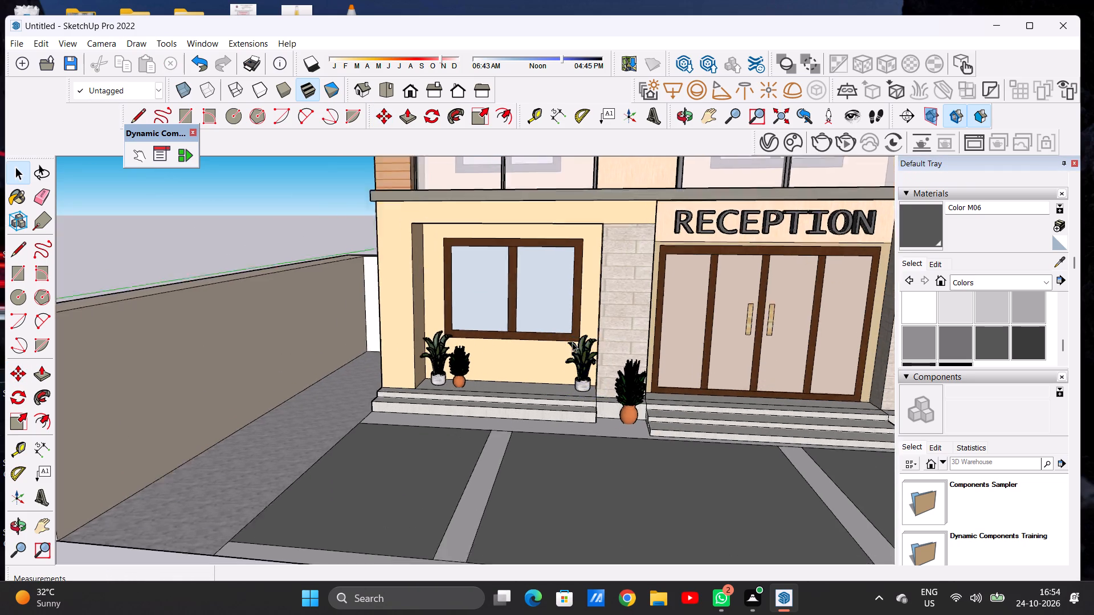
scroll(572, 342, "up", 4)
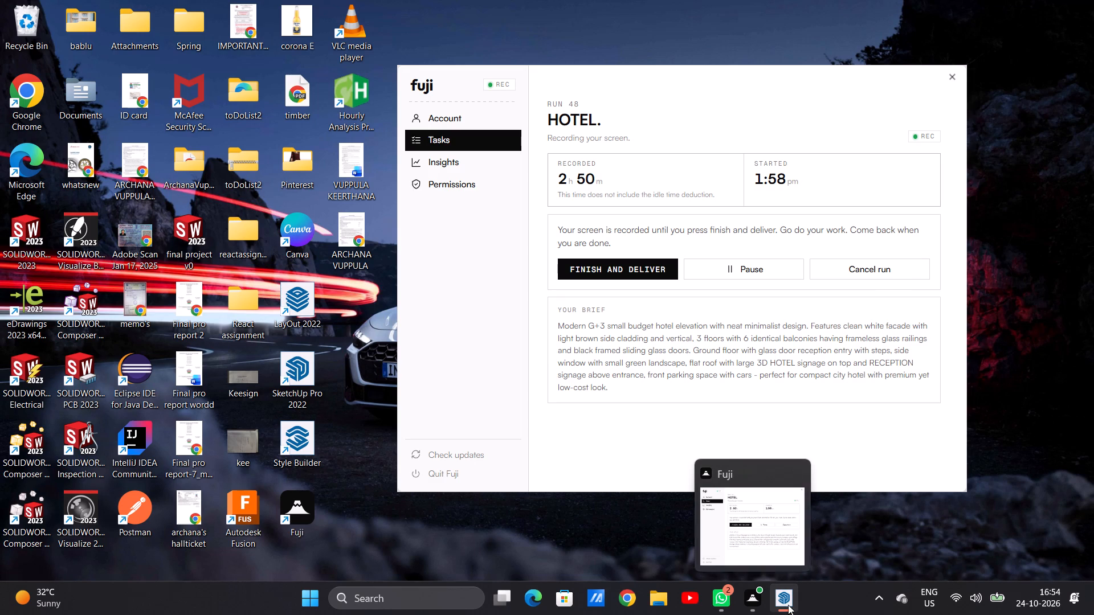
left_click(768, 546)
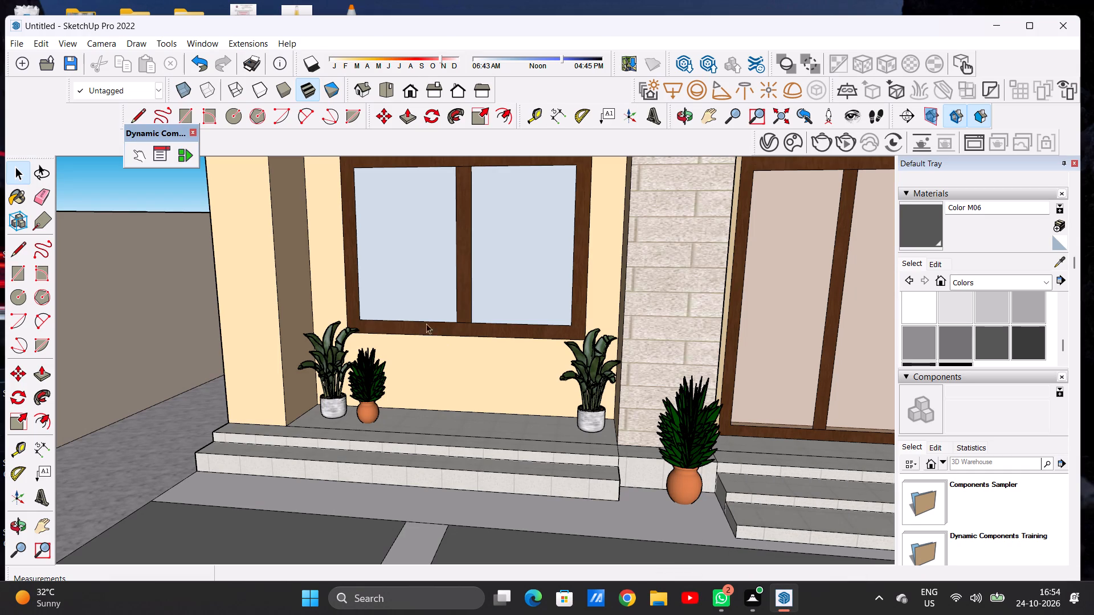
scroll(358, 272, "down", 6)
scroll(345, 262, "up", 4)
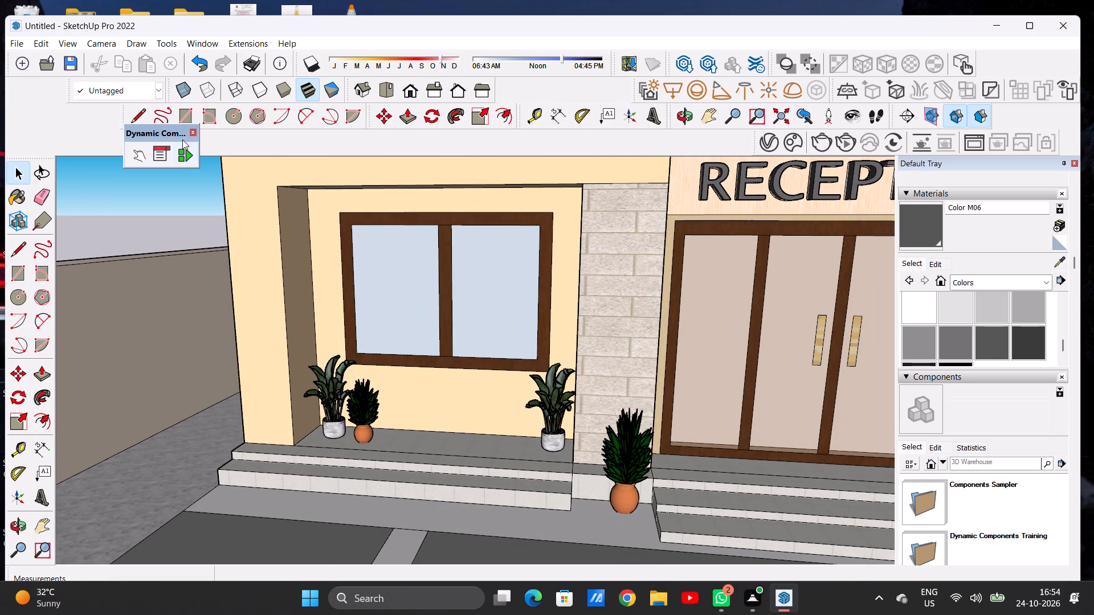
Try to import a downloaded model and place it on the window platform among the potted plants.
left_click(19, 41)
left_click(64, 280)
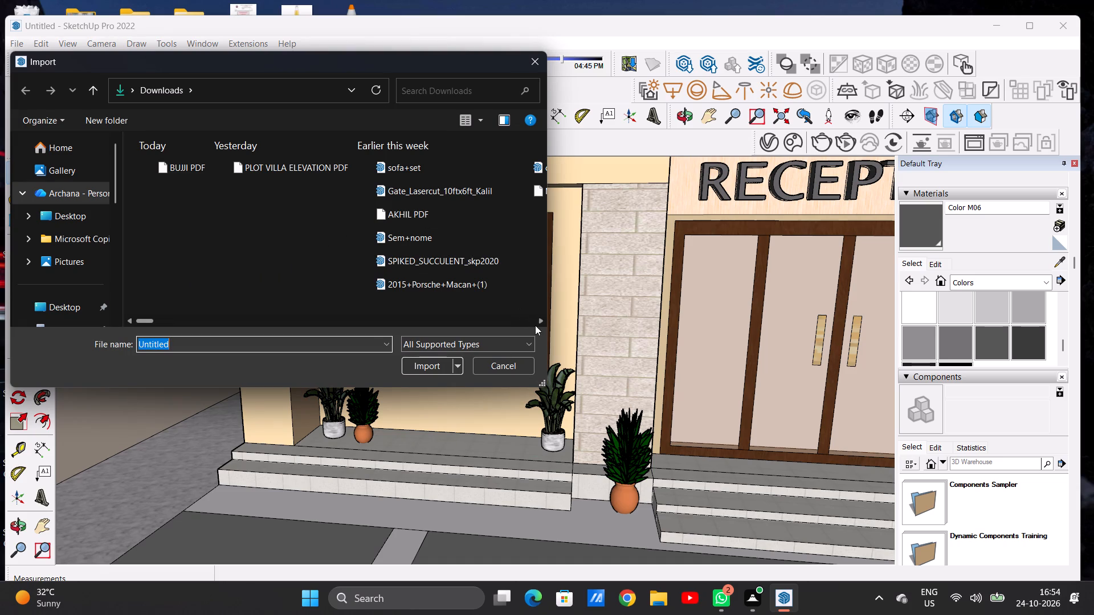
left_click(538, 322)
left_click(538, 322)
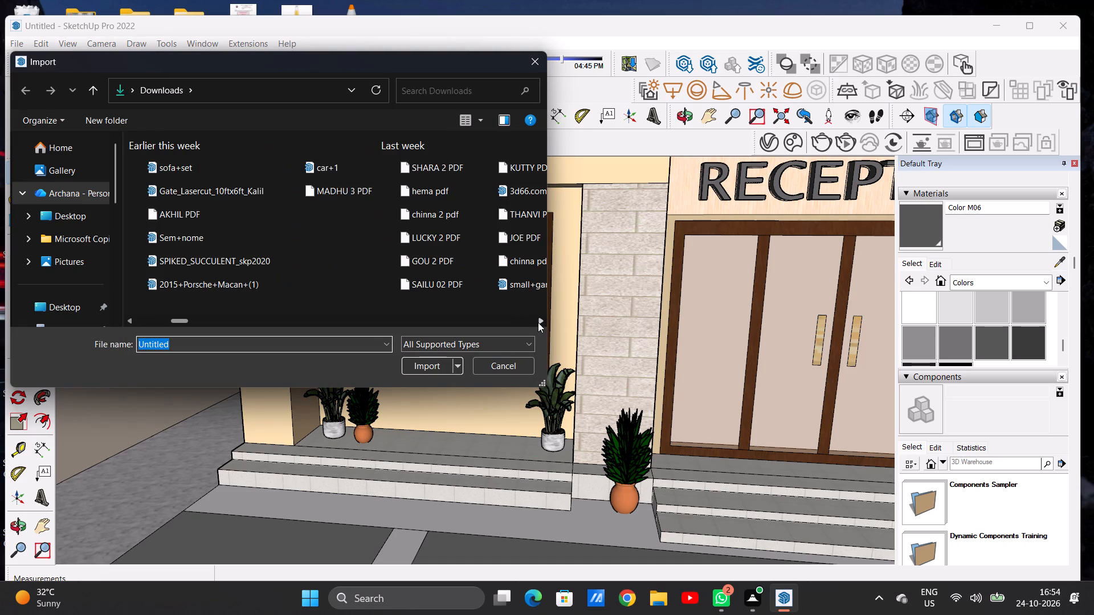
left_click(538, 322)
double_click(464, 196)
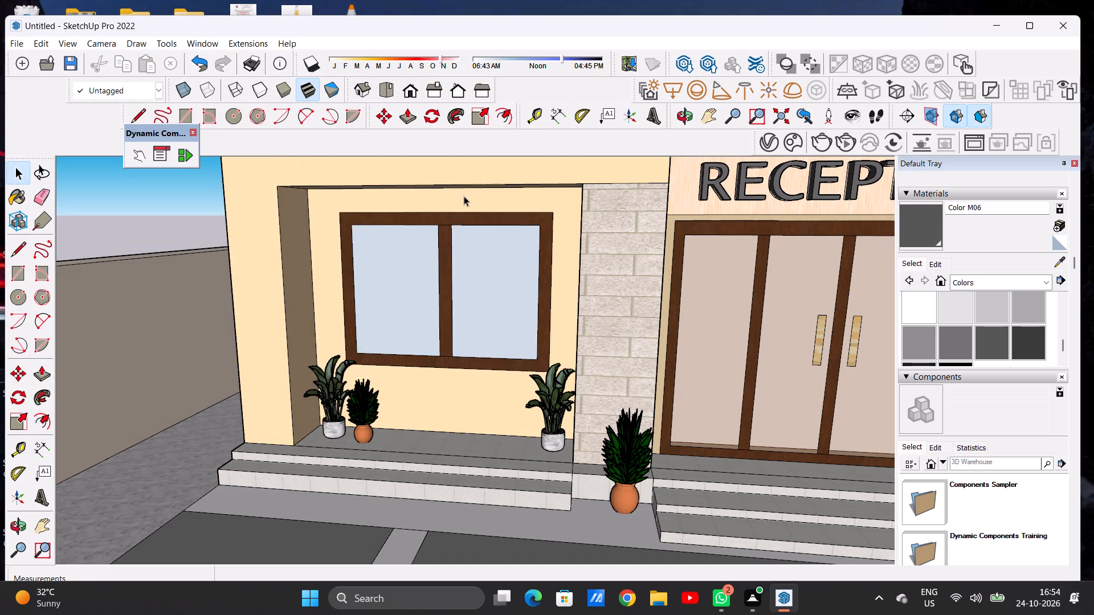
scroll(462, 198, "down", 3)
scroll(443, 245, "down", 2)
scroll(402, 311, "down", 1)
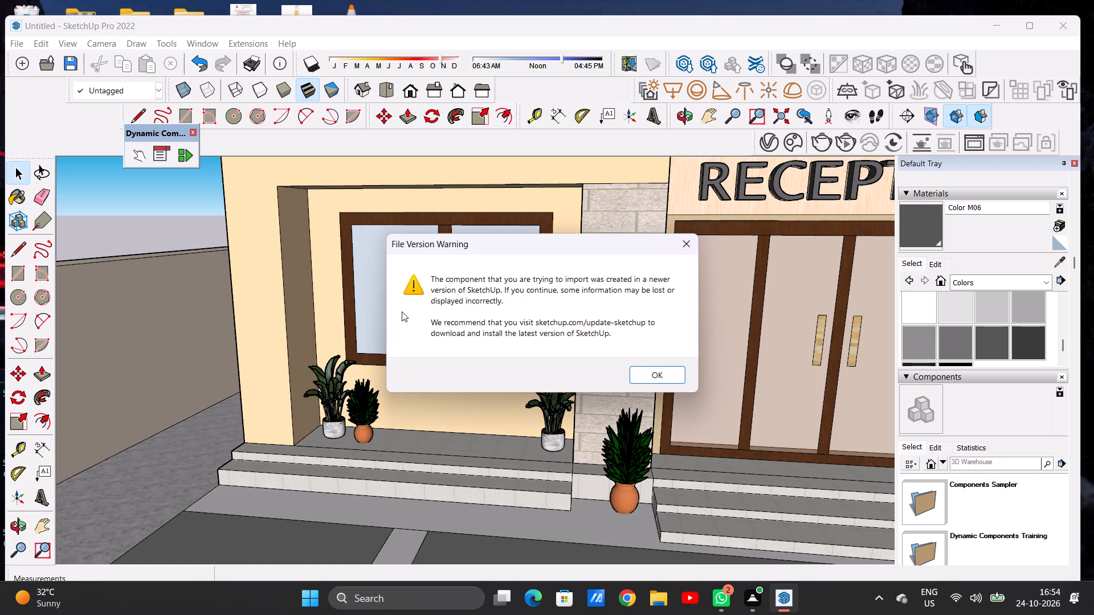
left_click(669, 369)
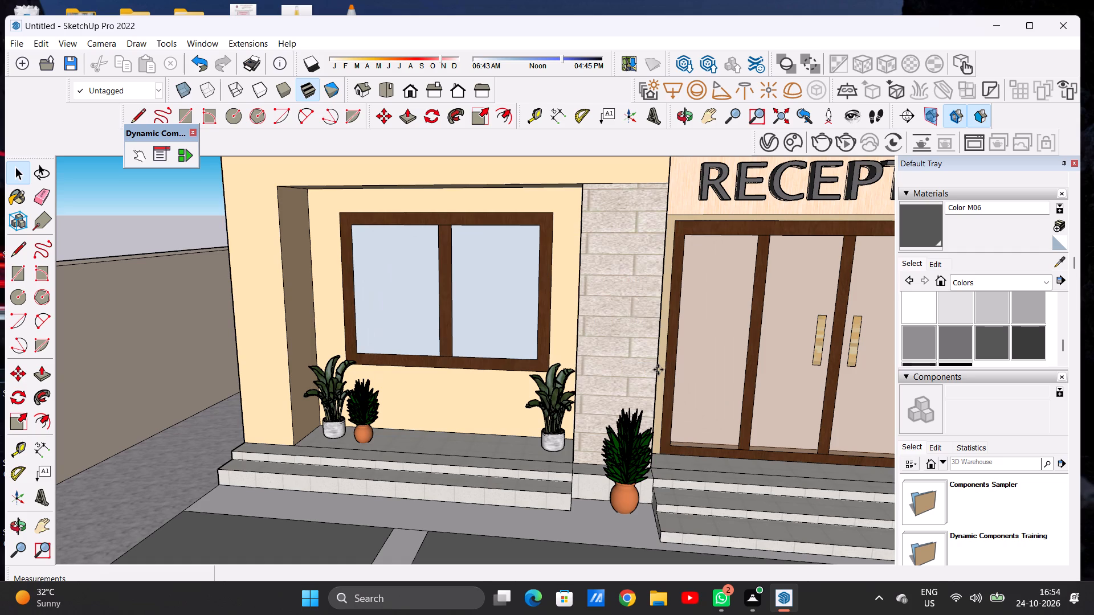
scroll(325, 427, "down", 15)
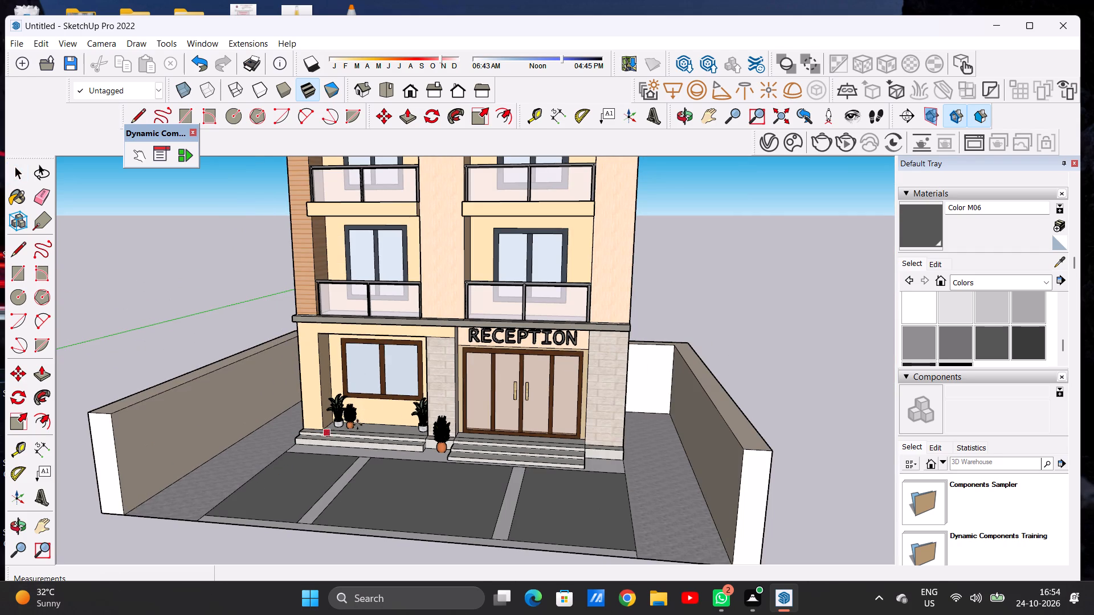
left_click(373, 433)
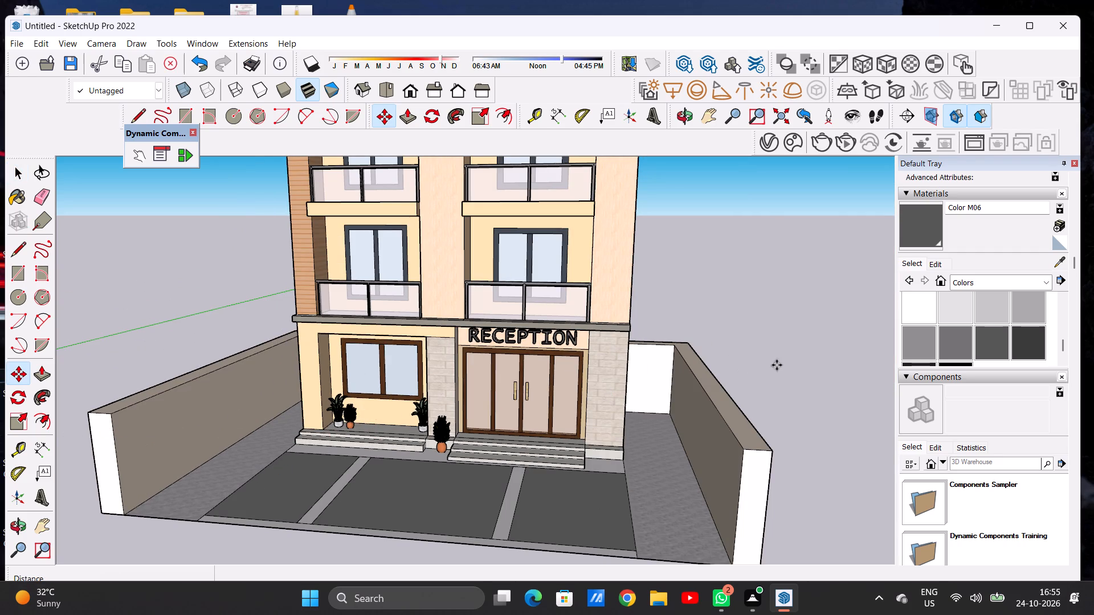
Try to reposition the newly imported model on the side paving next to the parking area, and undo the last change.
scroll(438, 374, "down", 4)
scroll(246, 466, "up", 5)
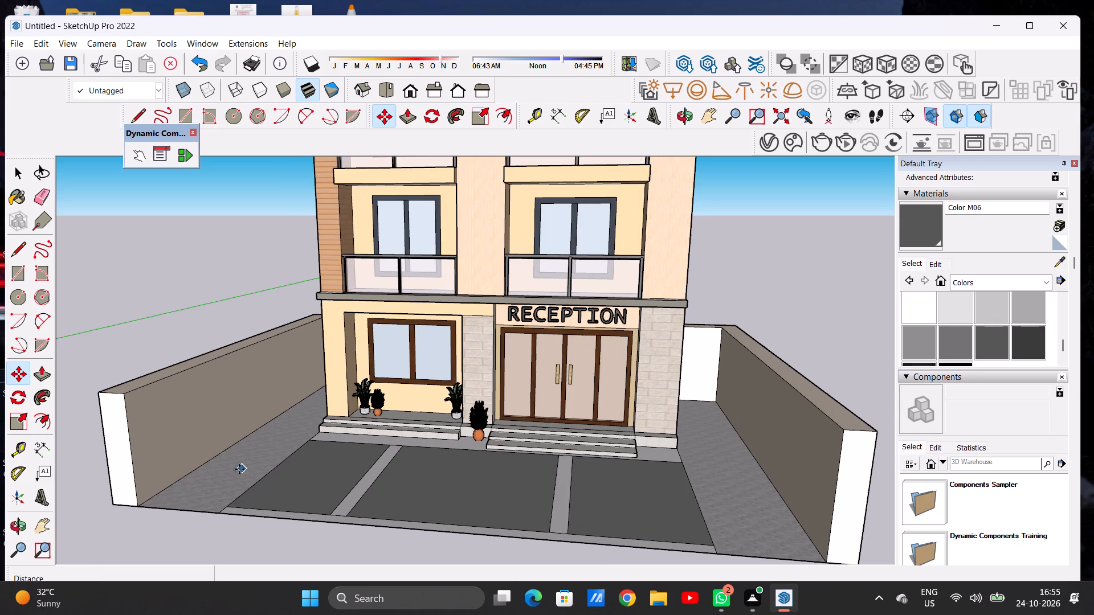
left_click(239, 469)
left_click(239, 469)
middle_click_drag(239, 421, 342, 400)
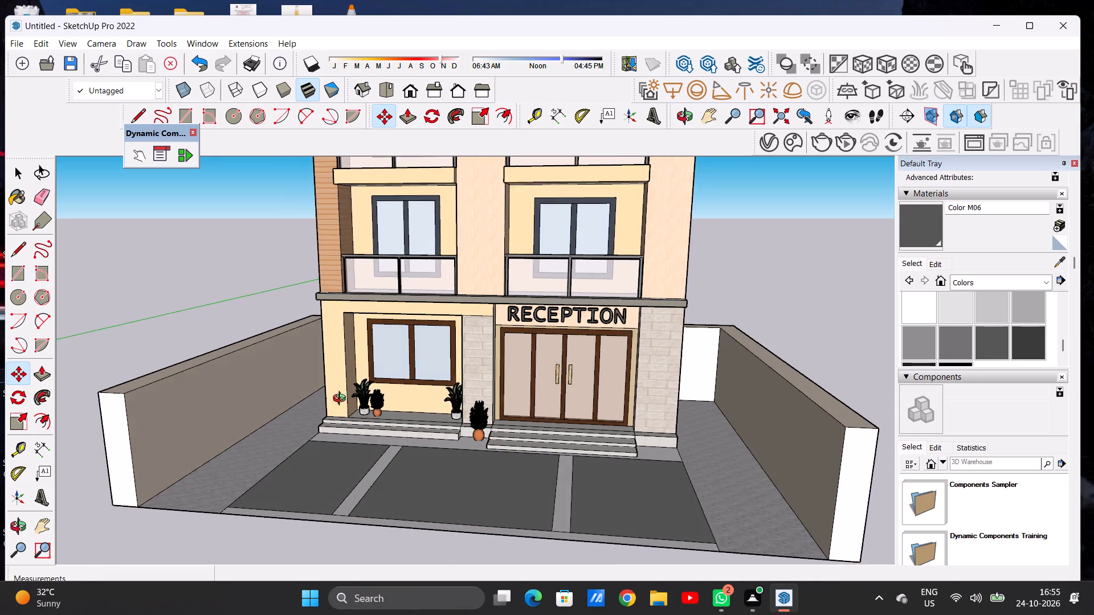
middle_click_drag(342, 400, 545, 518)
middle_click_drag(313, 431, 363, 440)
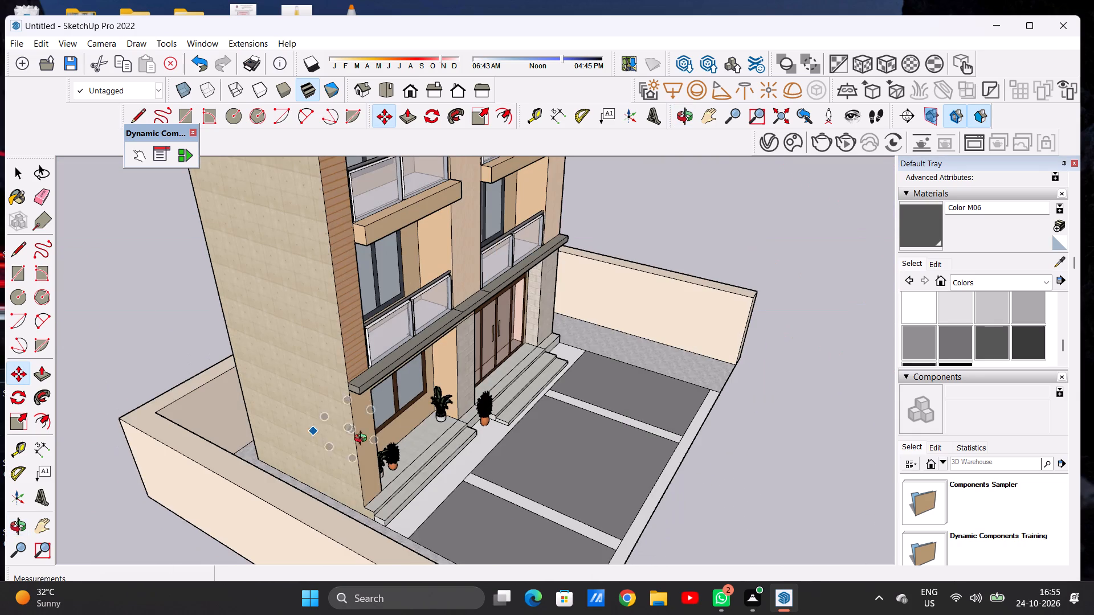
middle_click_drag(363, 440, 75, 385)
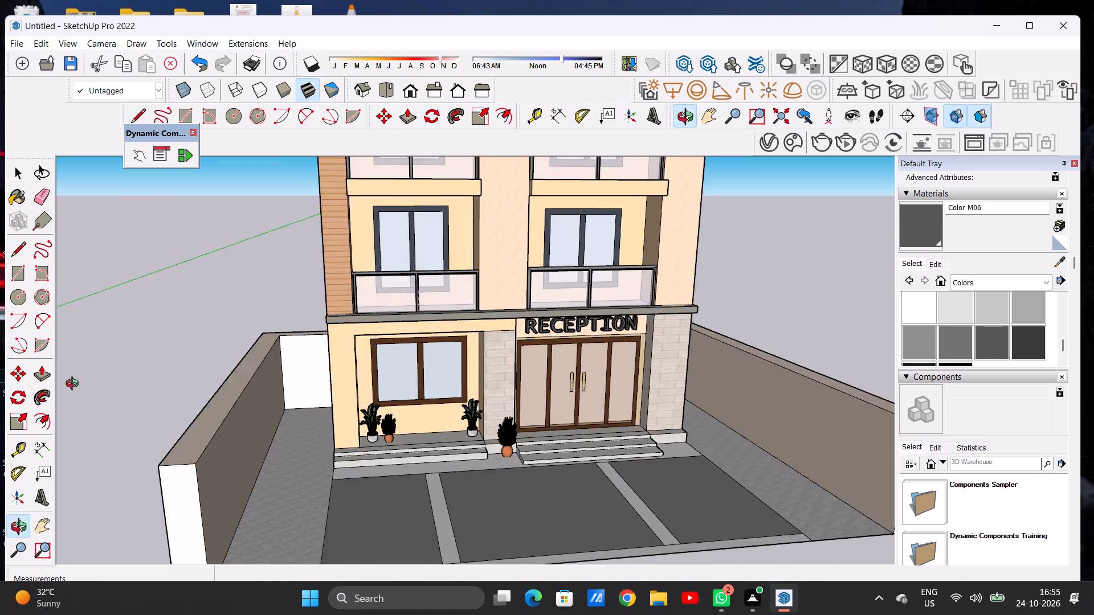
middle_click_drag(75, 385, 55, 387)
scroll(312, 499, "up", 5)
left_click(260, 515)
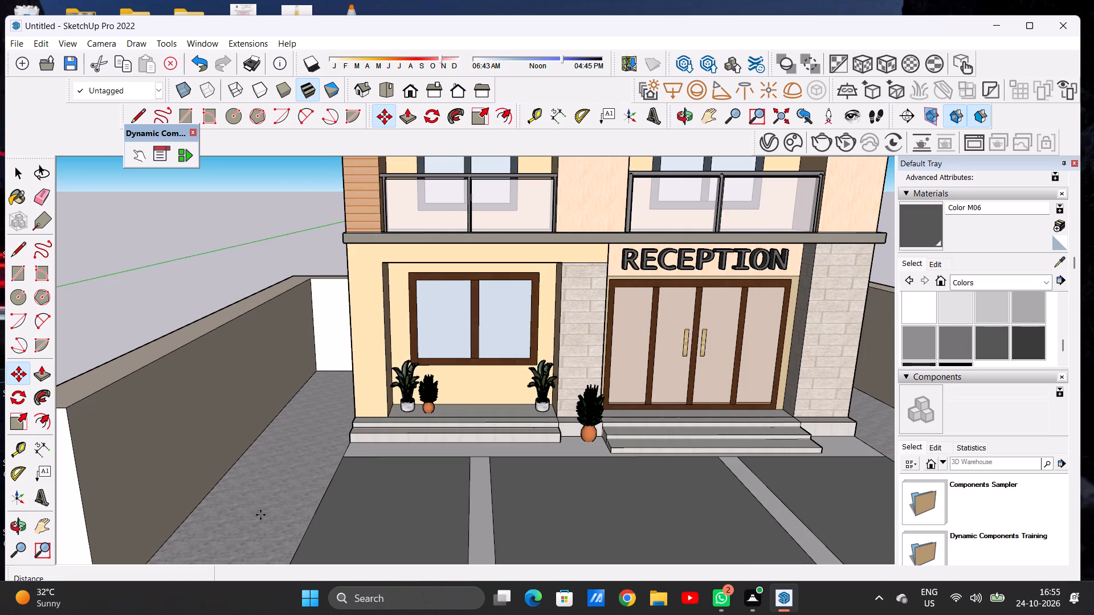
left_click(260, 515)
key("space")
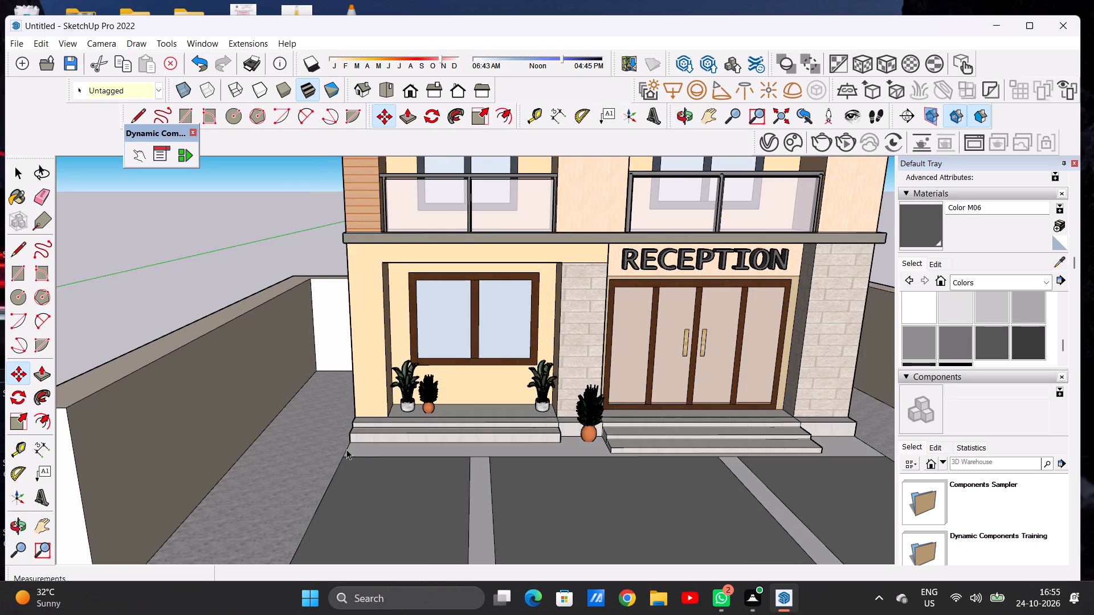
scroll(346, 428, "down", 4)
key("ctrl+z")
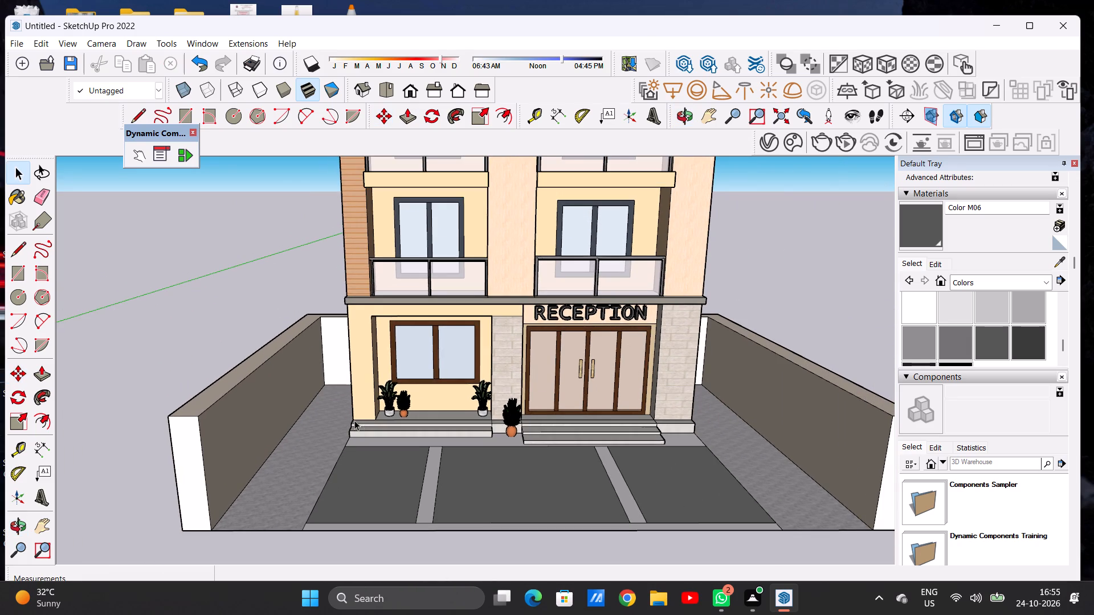
Examine the hotel's side wall, entrance facade and walled forecourt from close up and from afar.
scroll(369, 391, "up", 4)
middle_click_drag(347, 368, 718, 334)
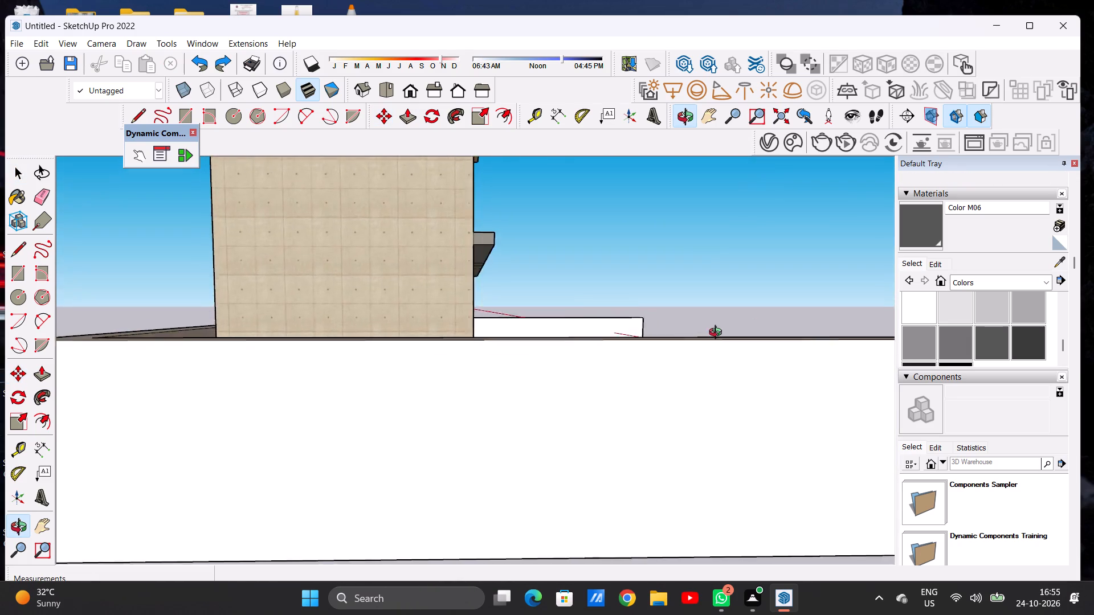
middle_click_drag(718, 334, 251, 370)
middle_click_drag(658, 341, 172, 357)
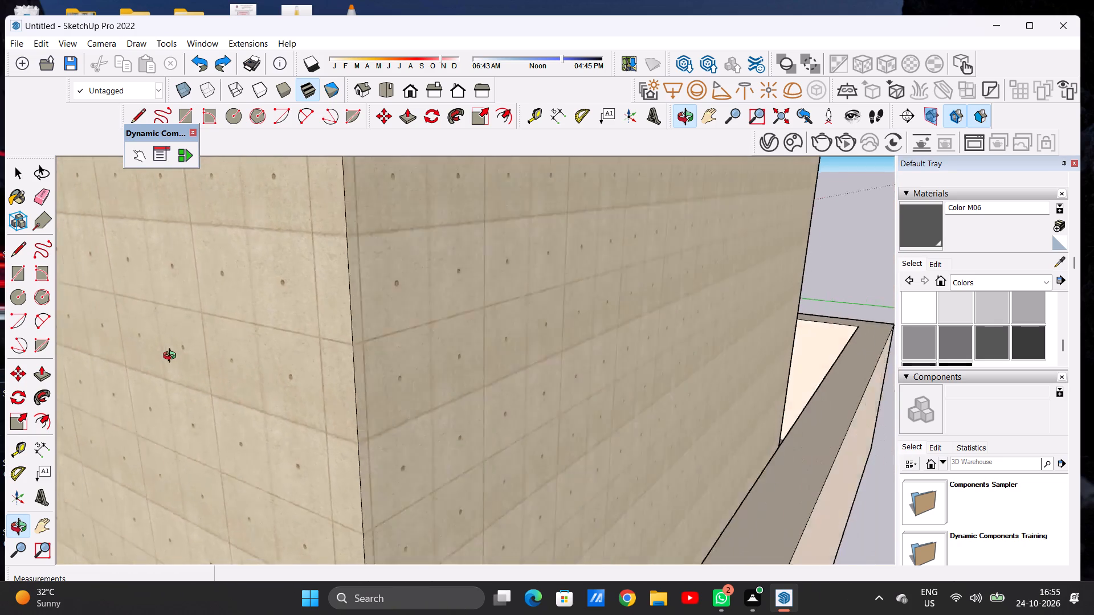
middle_click_drag(172, 357, 713, 353)
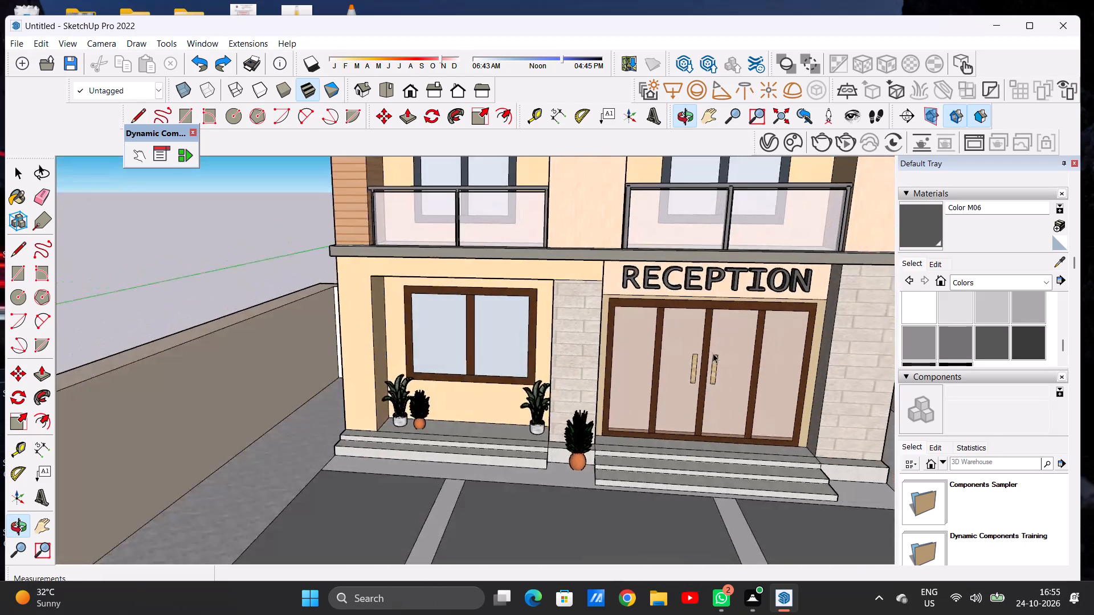
scroll(525, 392, "down", 10)
scroll(546, 309, "up", 2)
scroll(548, 309, "down", 1)
scroll(548, 309, "up", 1)
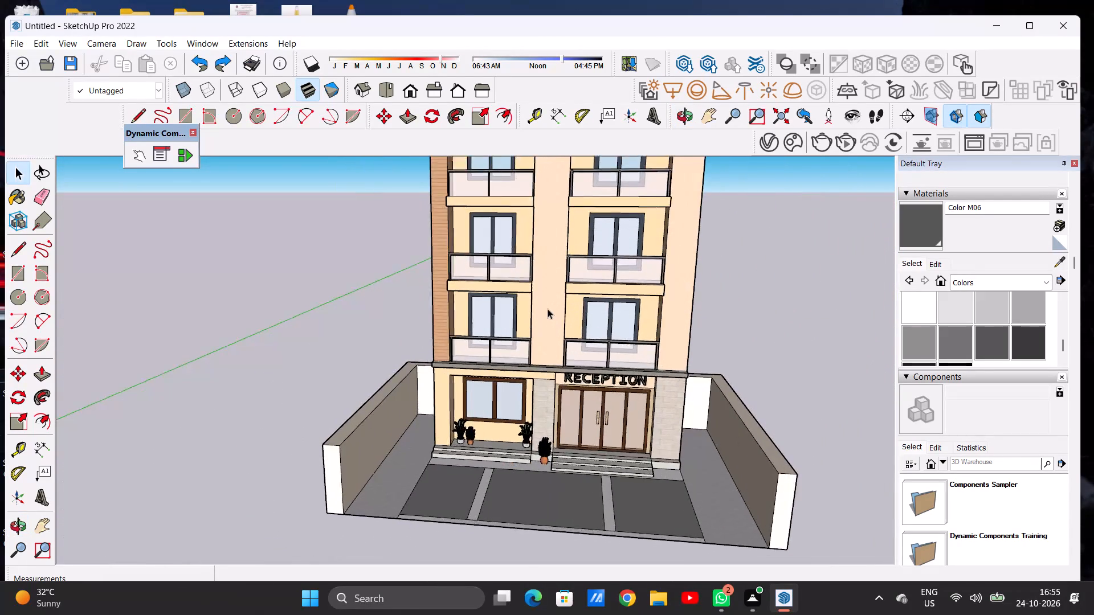
scroll(548, 309, "up", 2)
scroll(527, 437, "down", 4)
scroll(511, 466, "up", 3)
scroll(511, 466, "down", 1)
scroll(511, 466, "up", 2)
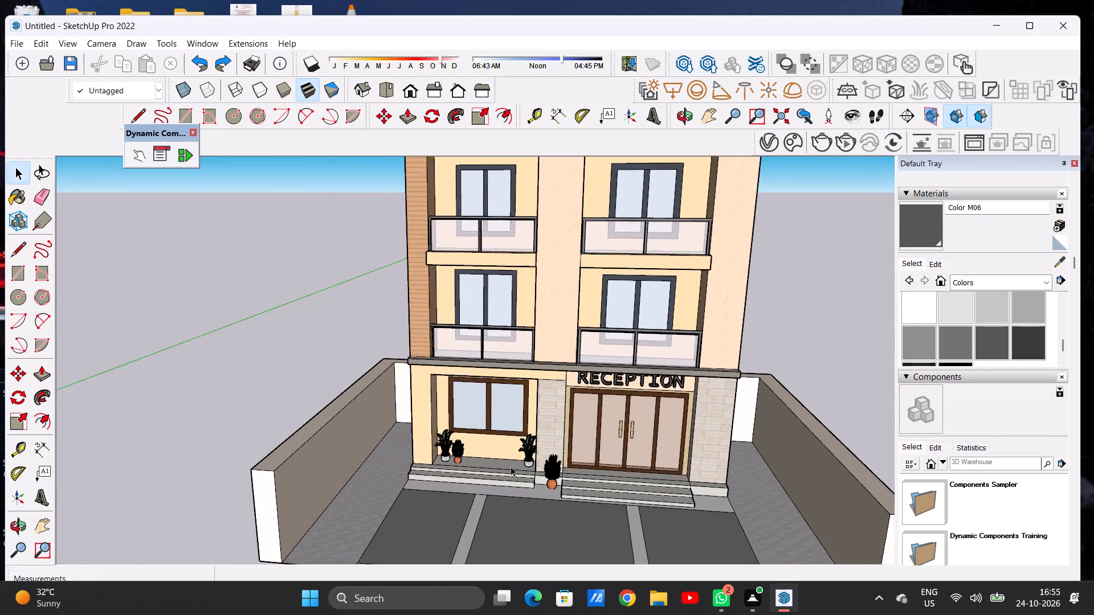
scroll(511, 466, "up", 1)
Import the Flora+17 model from the Downloads folder.
left_click(23, 44)
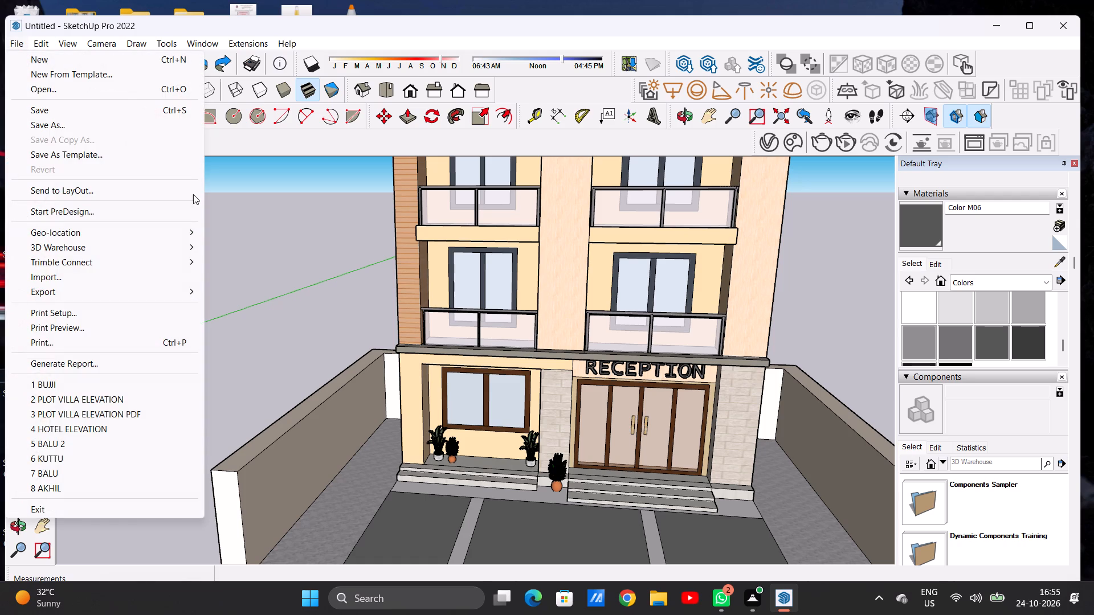
left_click(152, 284)
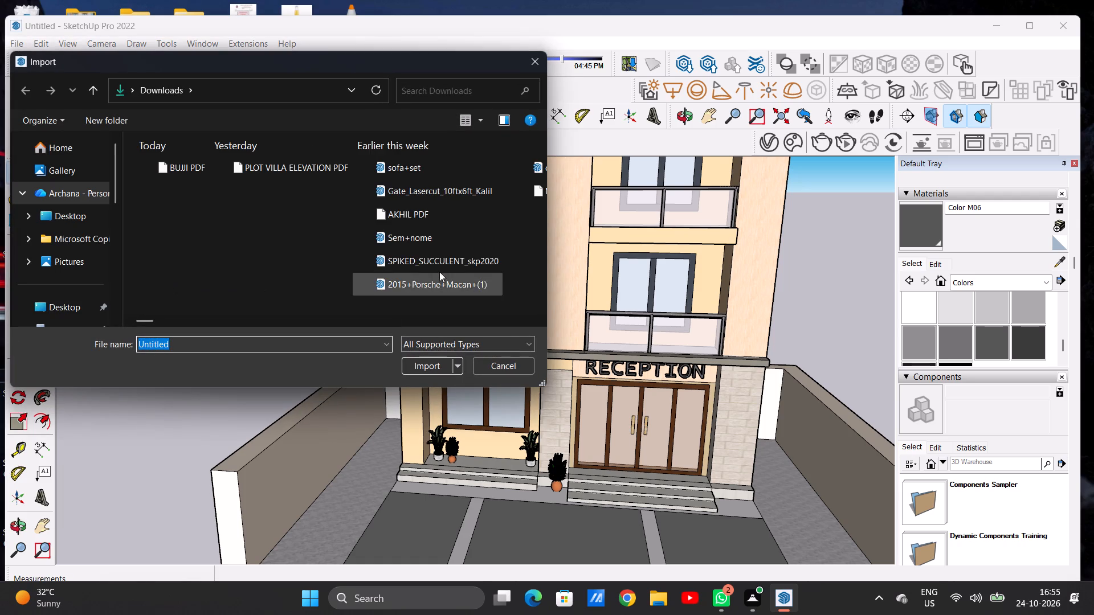
double_click(542, 323)
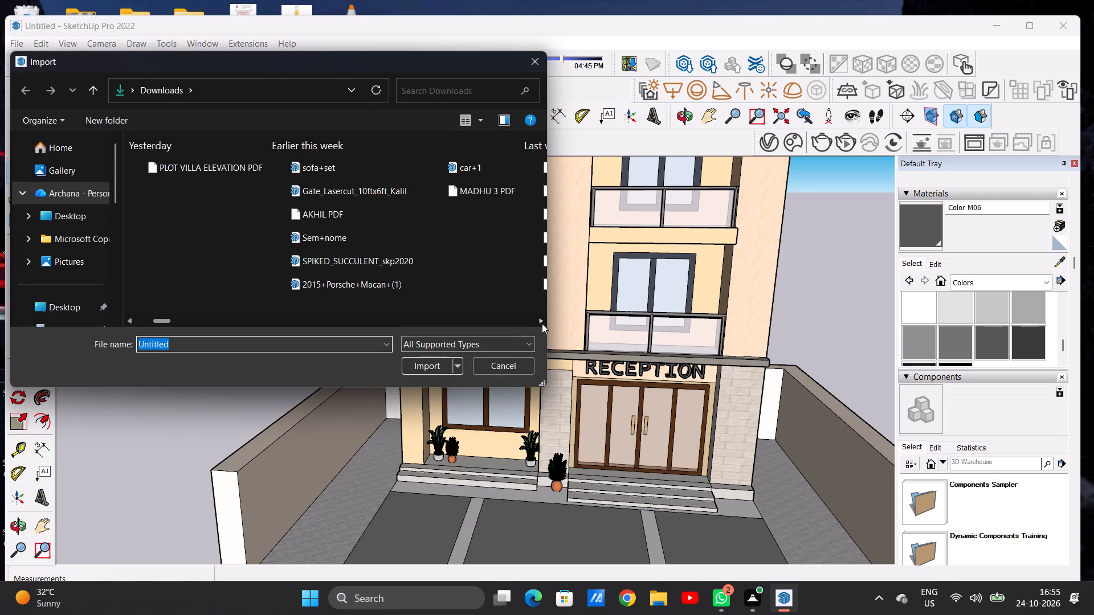
left_click(542, 323)
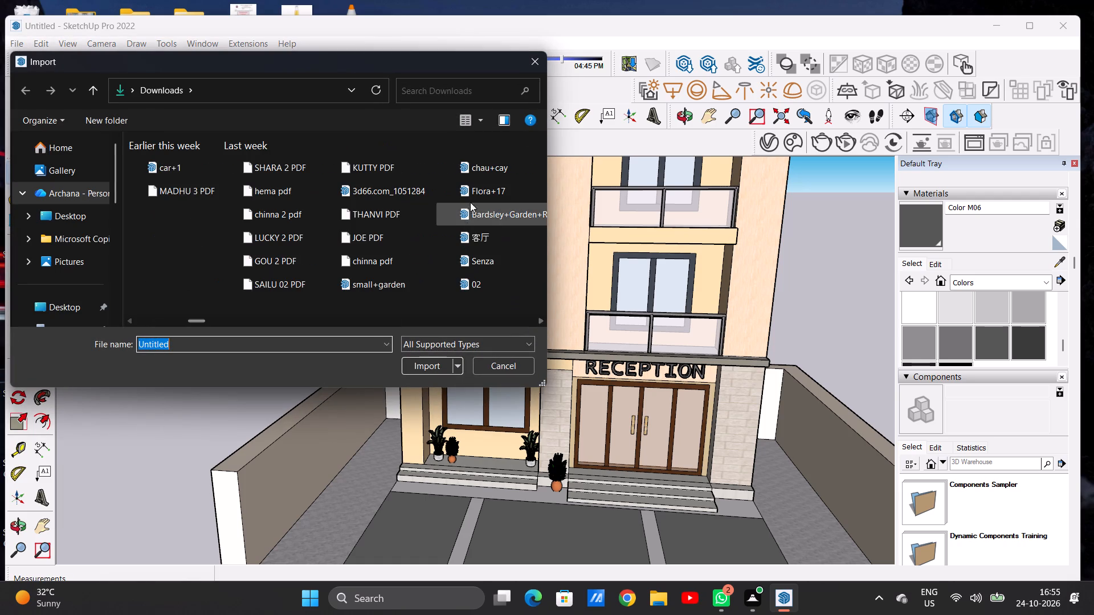
double_click(483, 188)
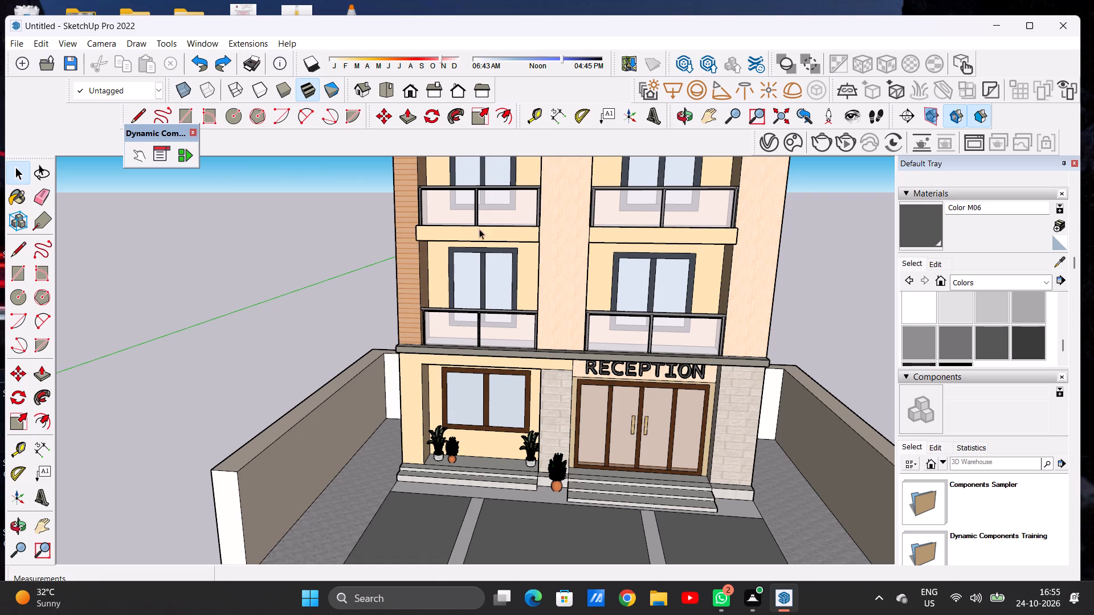
scroll(489, 355, "down", 8)
left_click(326, 355)
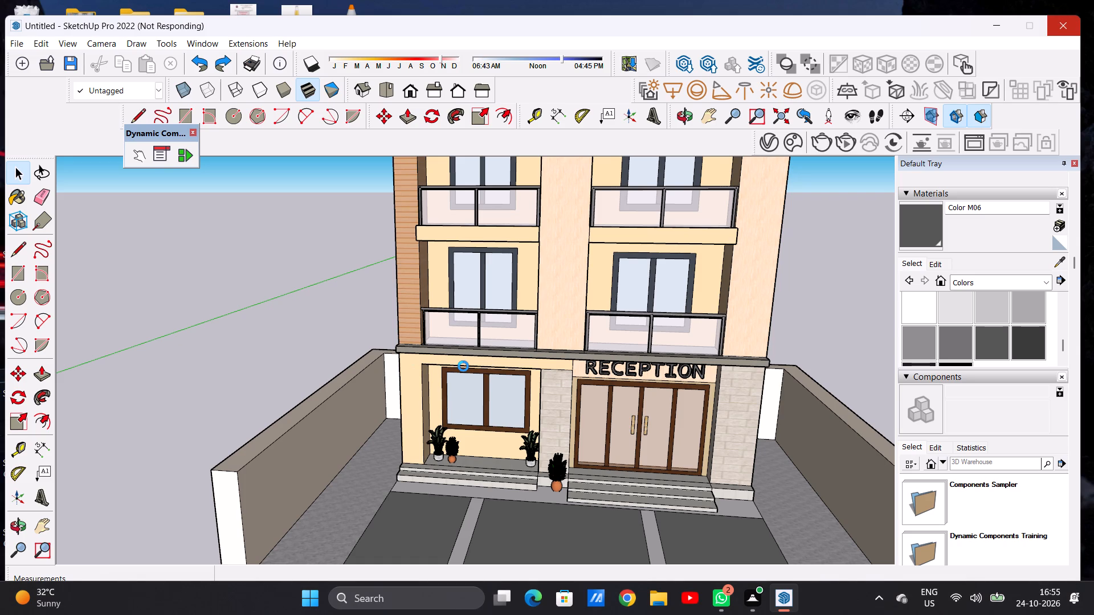
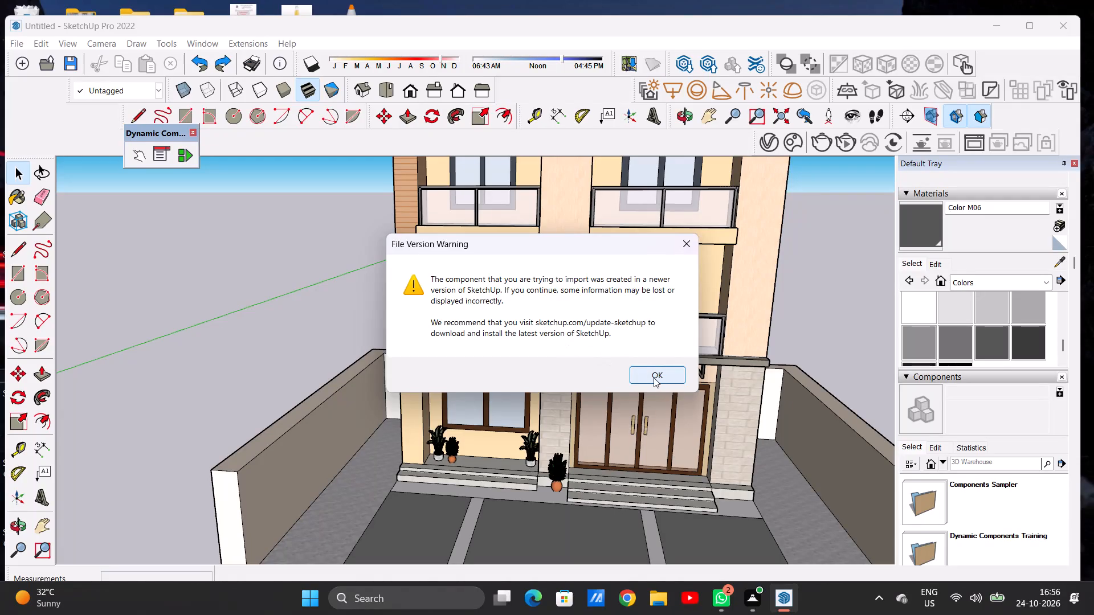
Accept the file version notice and place the Flora+17 plant on the open ground outside the forecourt's side wall.
left_click(654, 378)
scroll(483, 352, "down", 10)
scroll(483, 352, "up", 1)
scroll(483, 352, "down", 4)
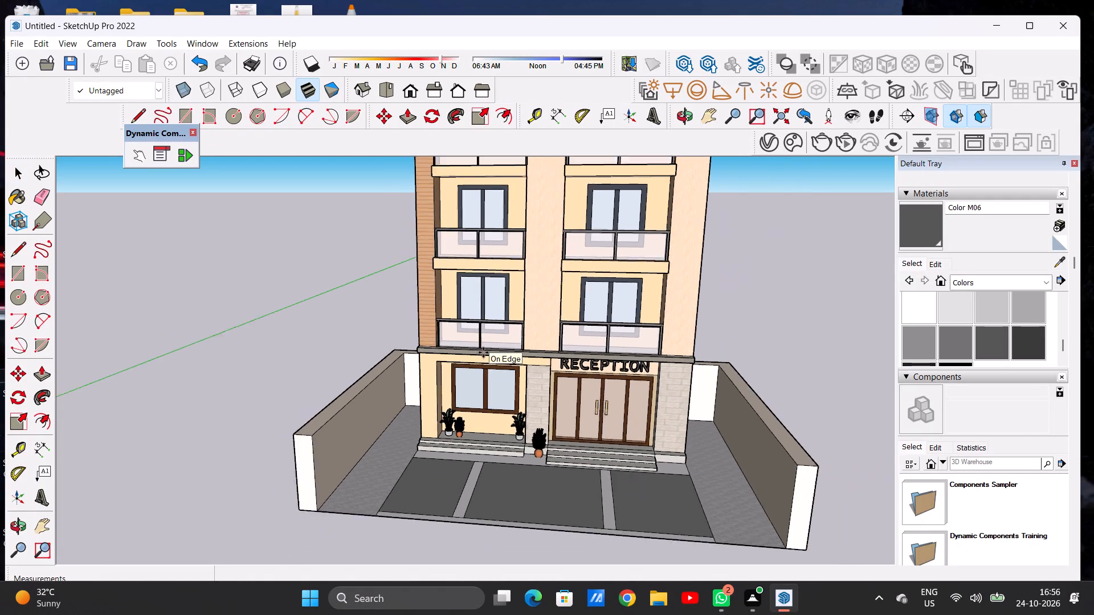
scroll(483, 352, "down", 5)
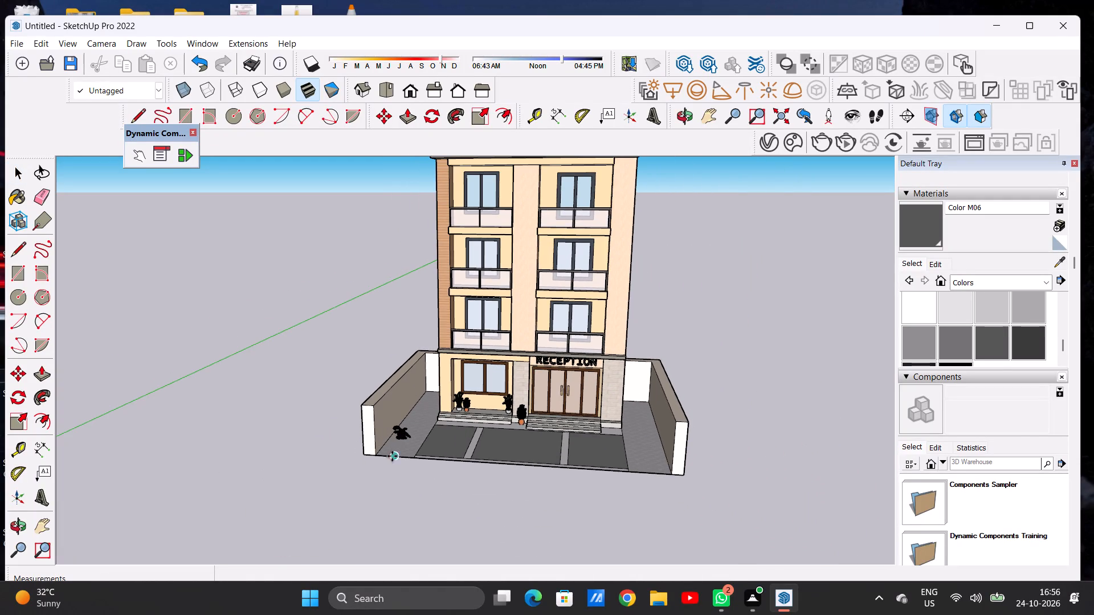
left_click(327, 489)
key("space")
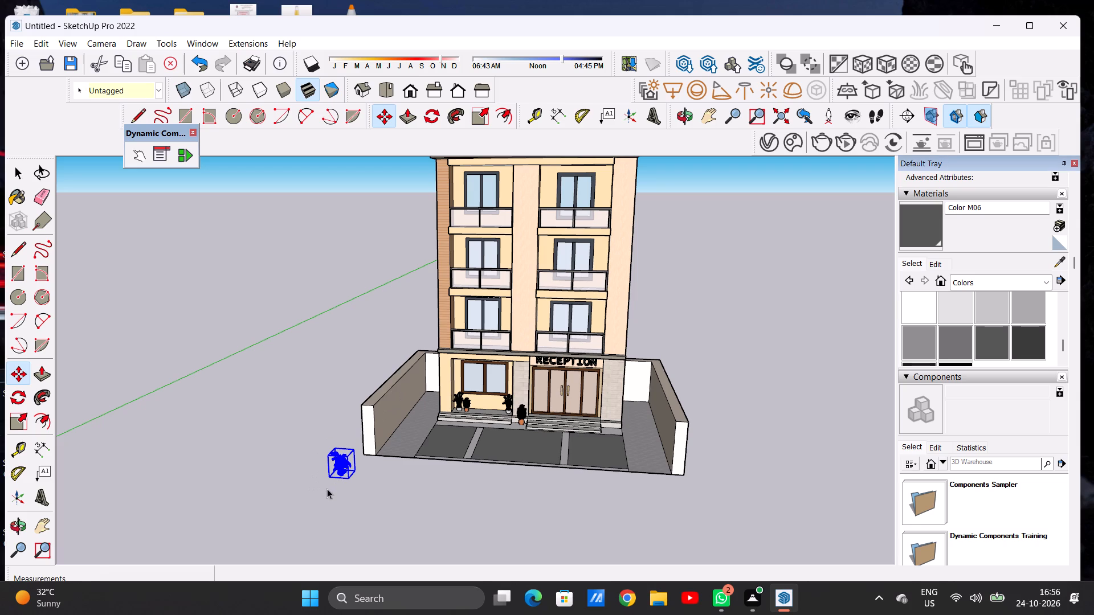
Enlarge the new plant with the Scale tool: height by 1.50, width by about 1.71, and height again by about 1.33.
scroll(326, 458, "up", 16)
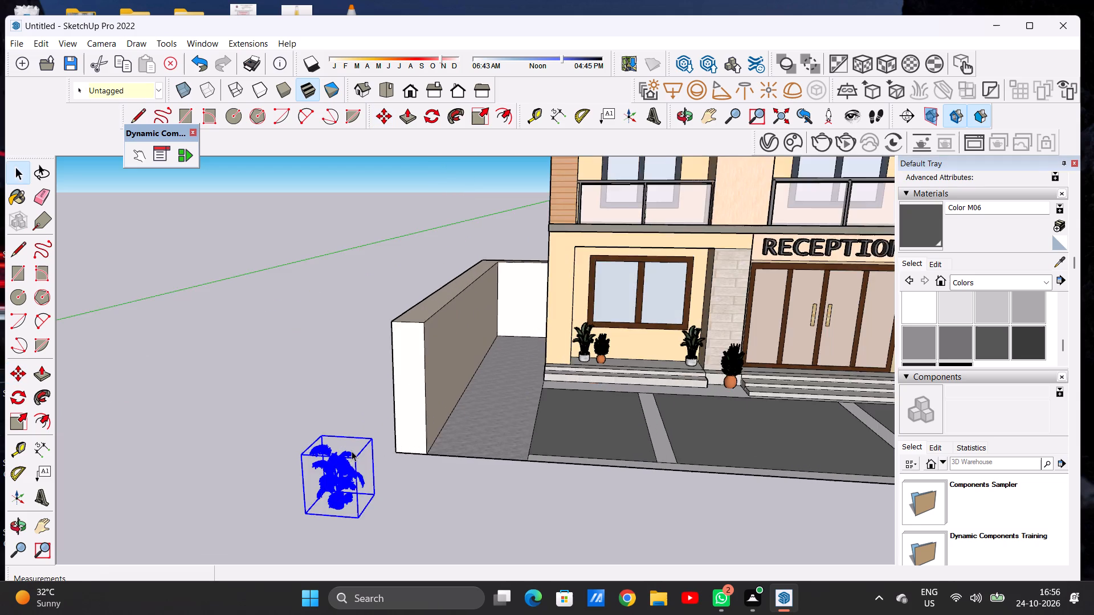
scroll(352, 451, "up", 4)
left_click(476, 114)
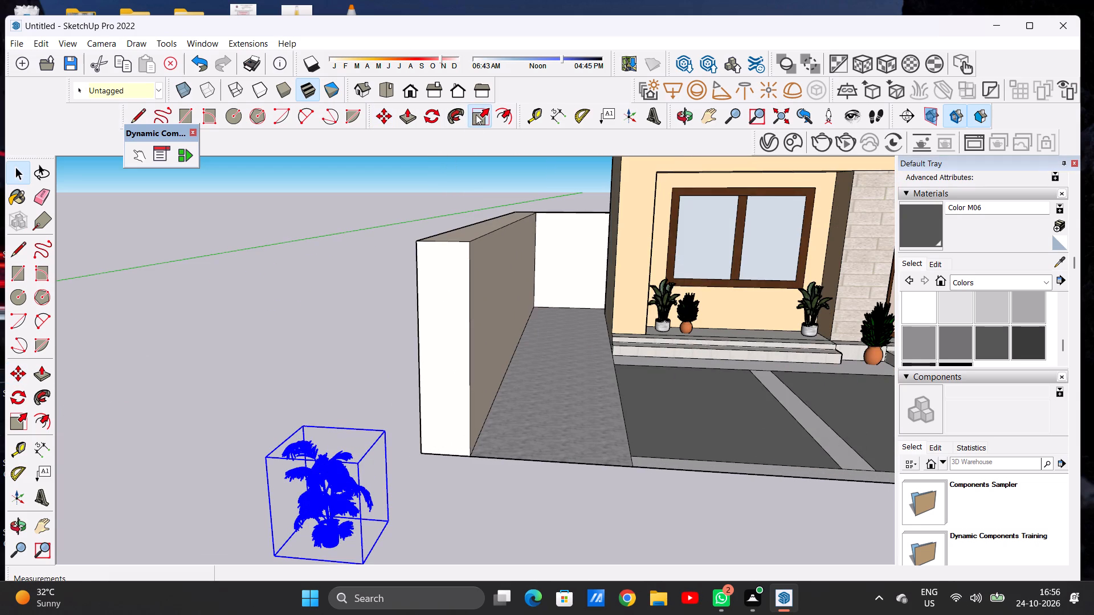
left_click(326, 442)
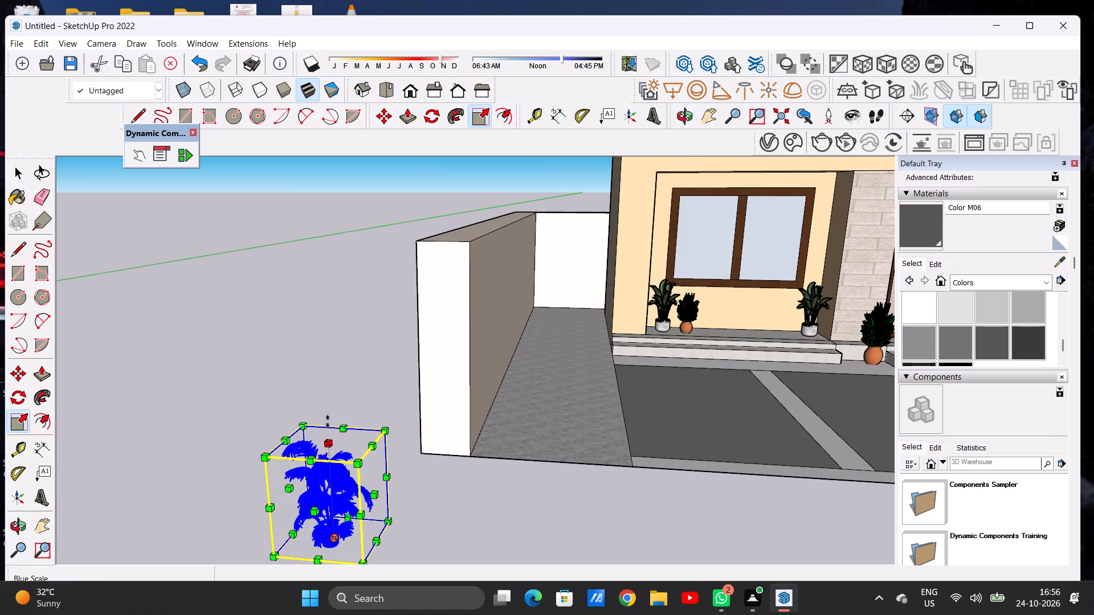
left_click(326, 389)
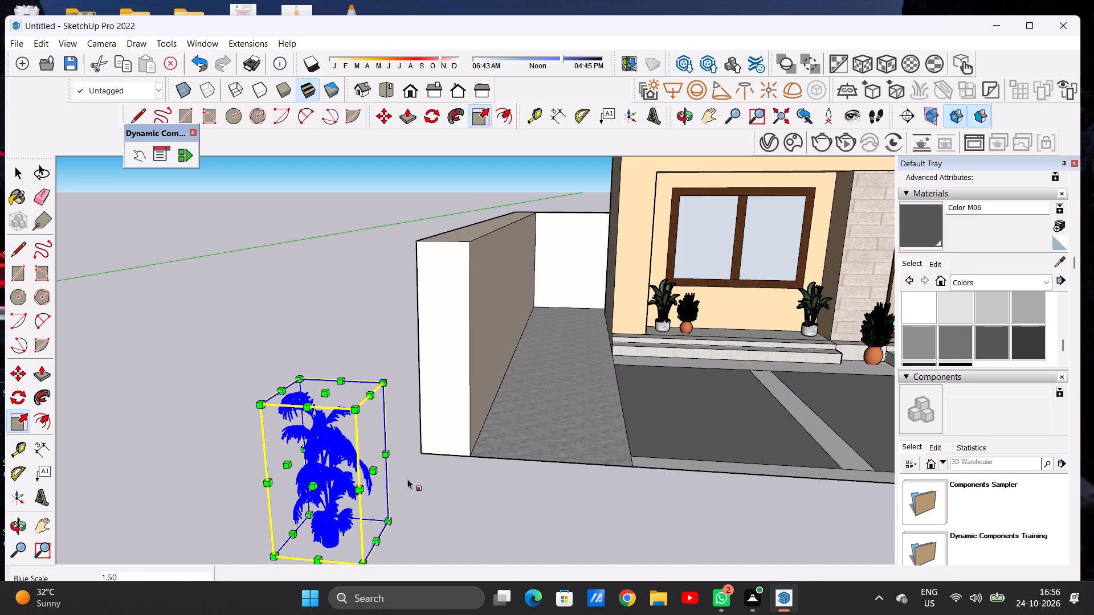
left_click(375, 473)
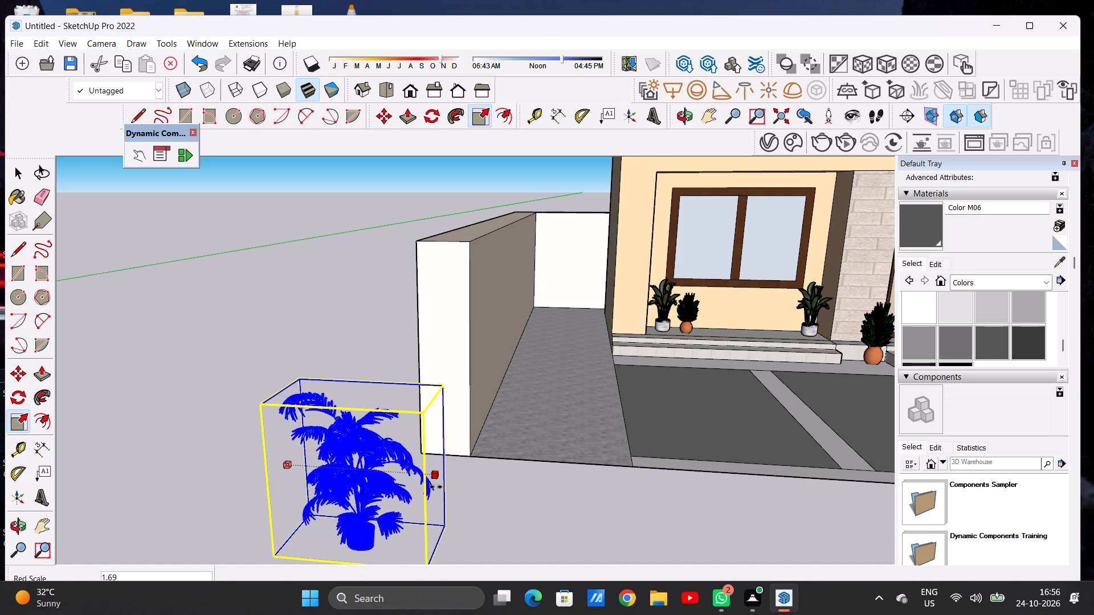
left_click(436, 487)
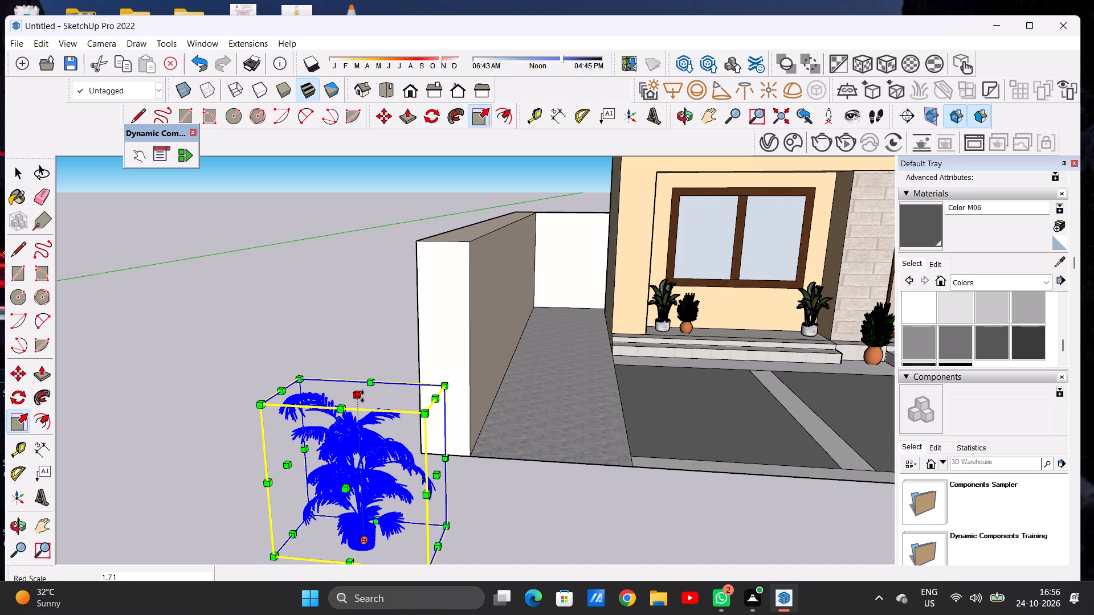
left_click(362, 395)
left_click(365, 343)
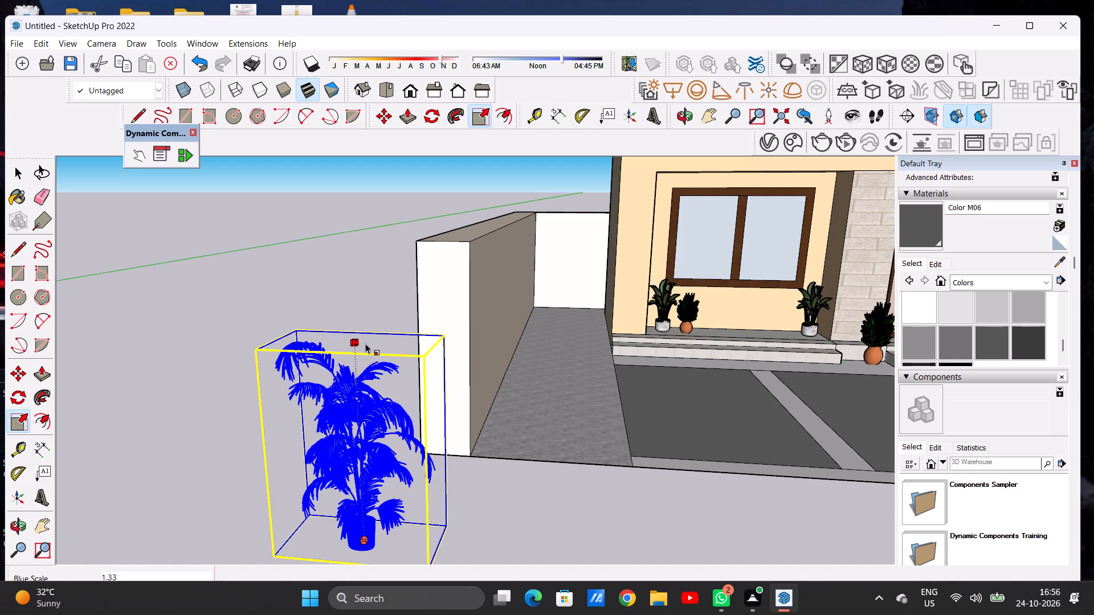
key("space")
Move the enlarged plant about 53 feet onto the window platform, between the existing potted plants.
key("m")
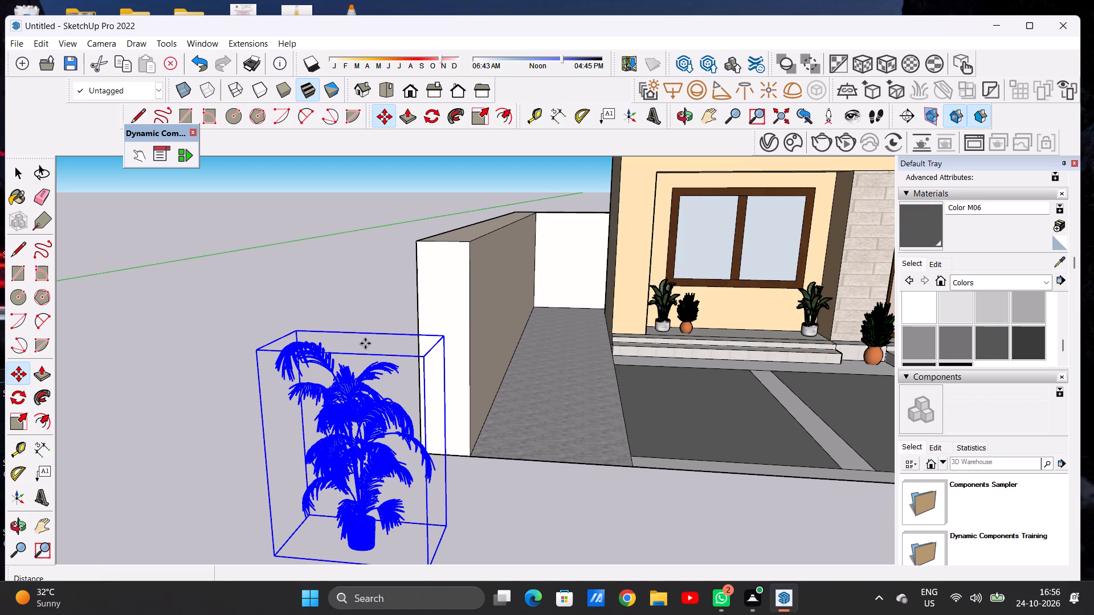
scroll(365, 343, "down", 11)
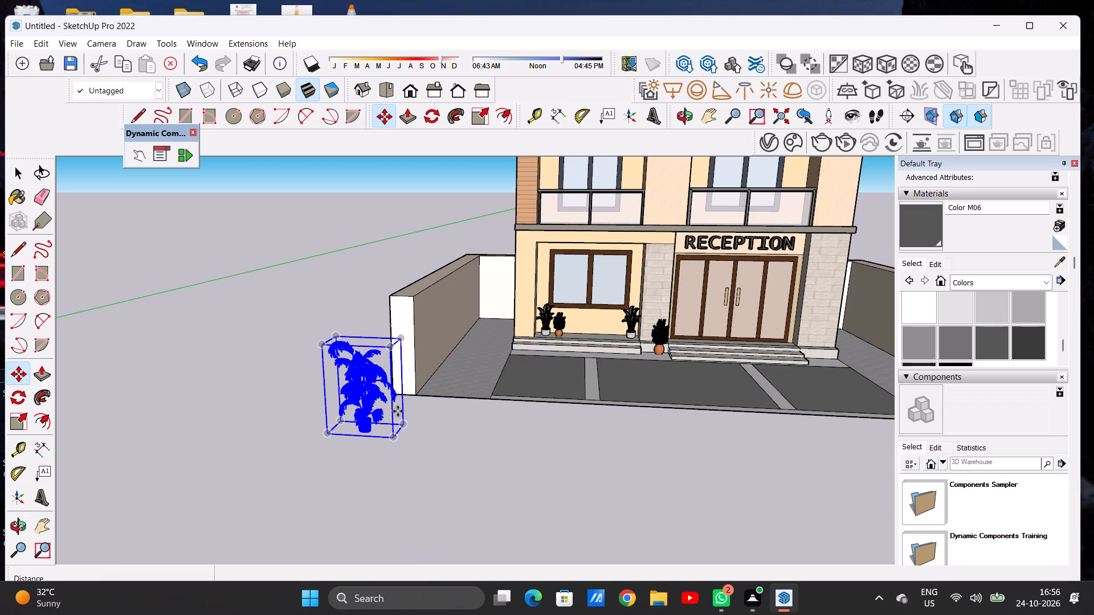
left_click(392, 443)
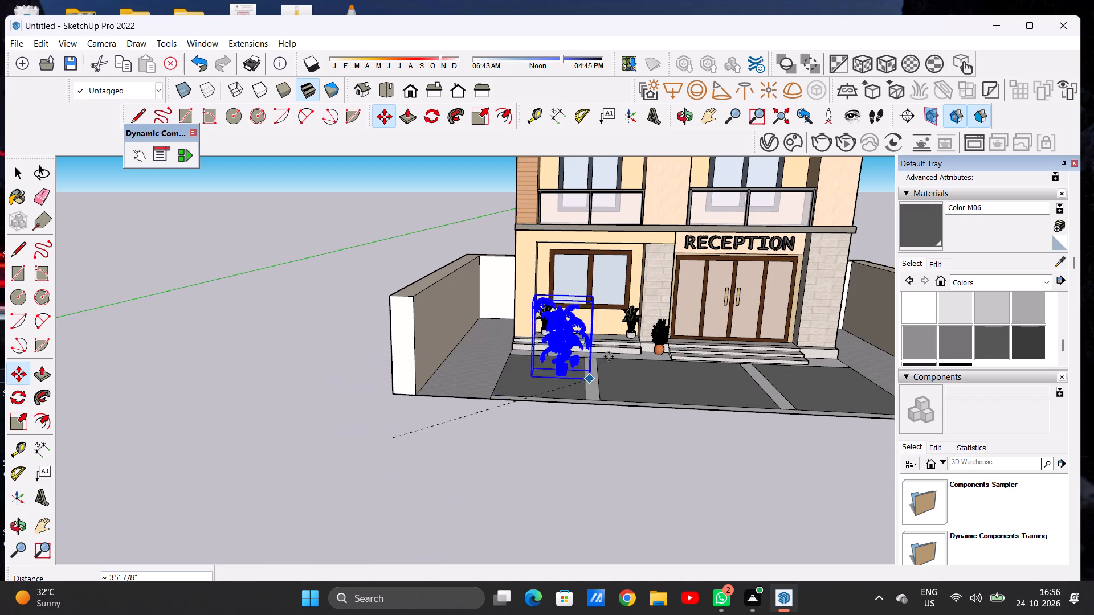
scroll(607, 337, "up", 12)
scroll(607, 337, "down", 1)
scroll(607, 337, "up", 1)
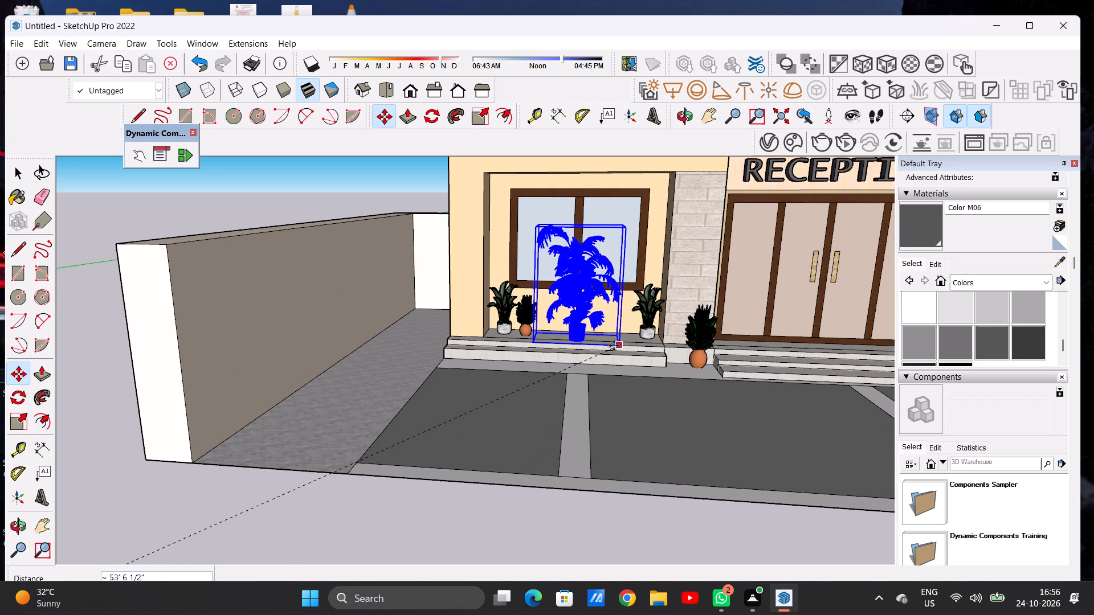
left_click(609, 346)
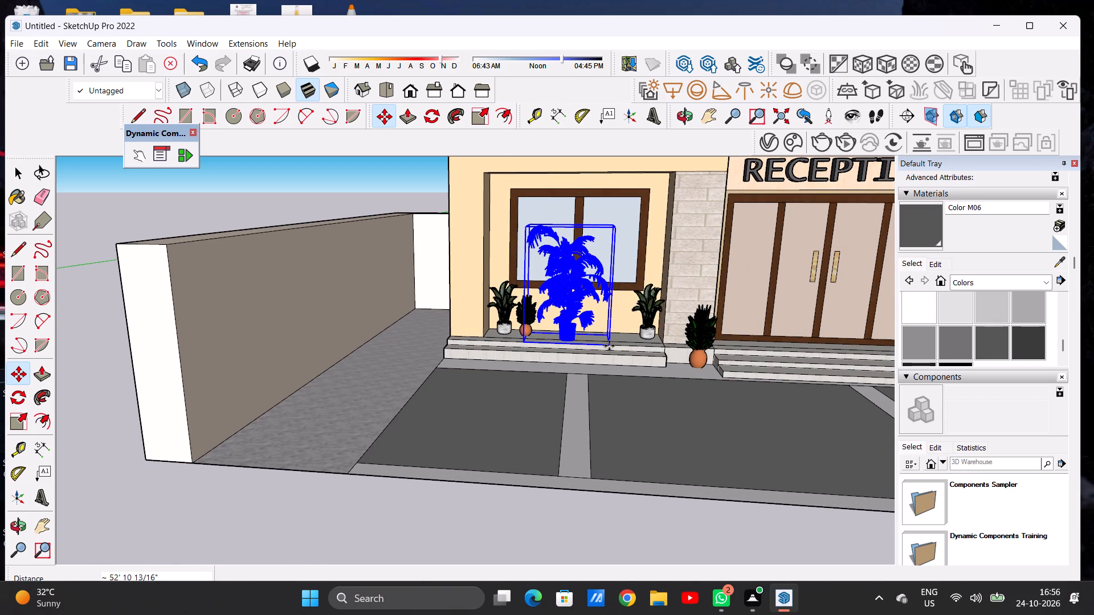
key("space")
Scale the new plant down to about 0.48 of its height and 0.56 of its width, and deselect it.
scroll(570, 346, "down", 7)
middle_click_drag(583, 345, 511, 345)
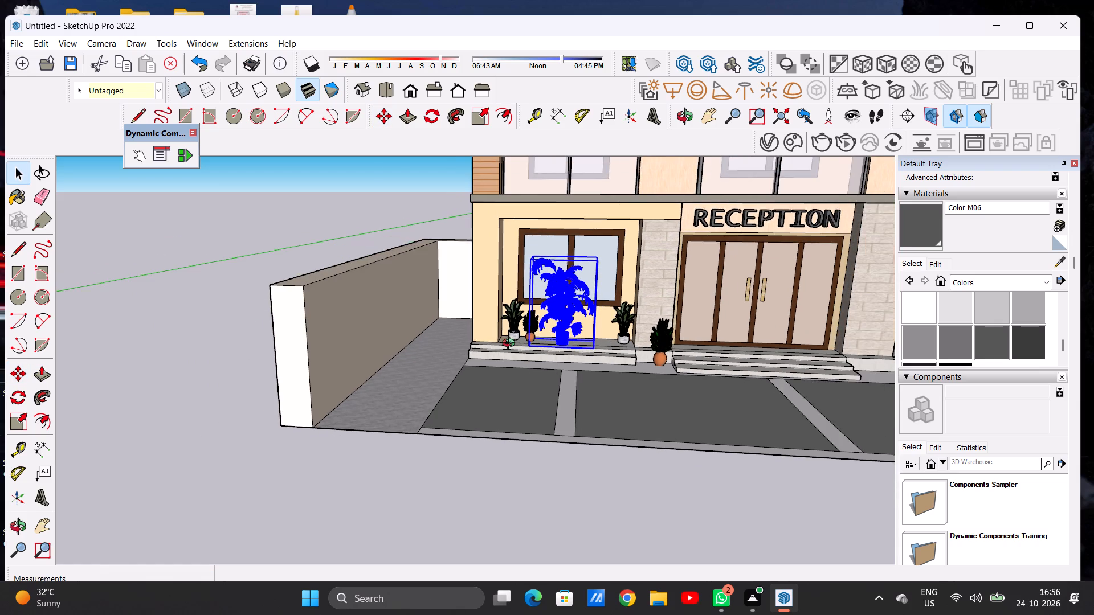
middle_click_drag(511, 345, 463, 444)
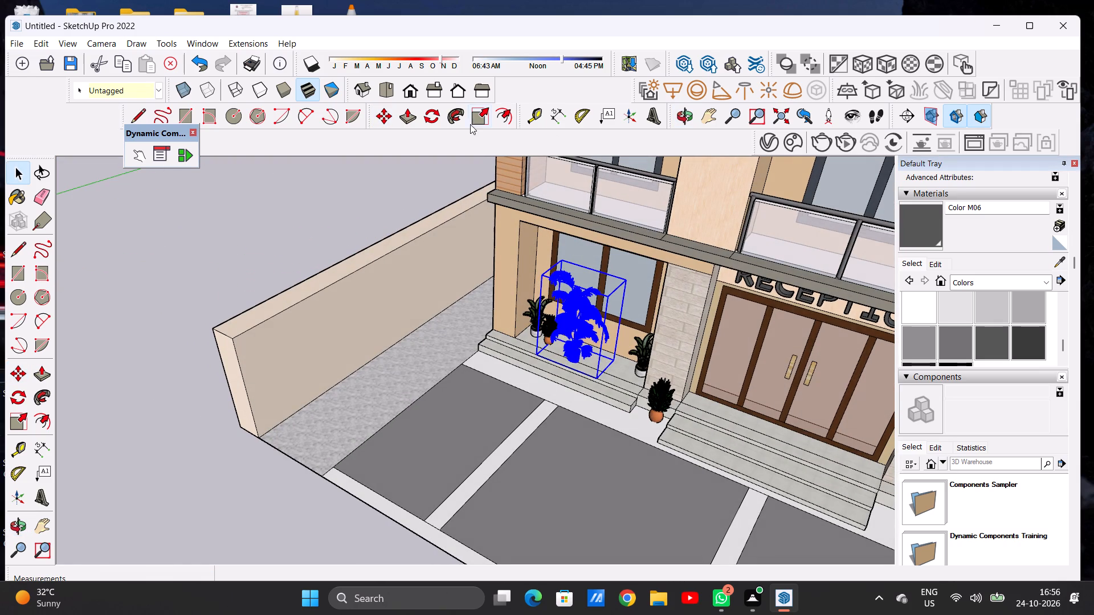
left_click(473, 122)
scroll(595, 263, "up", 5)
scroll(595, 266, "down", 1)
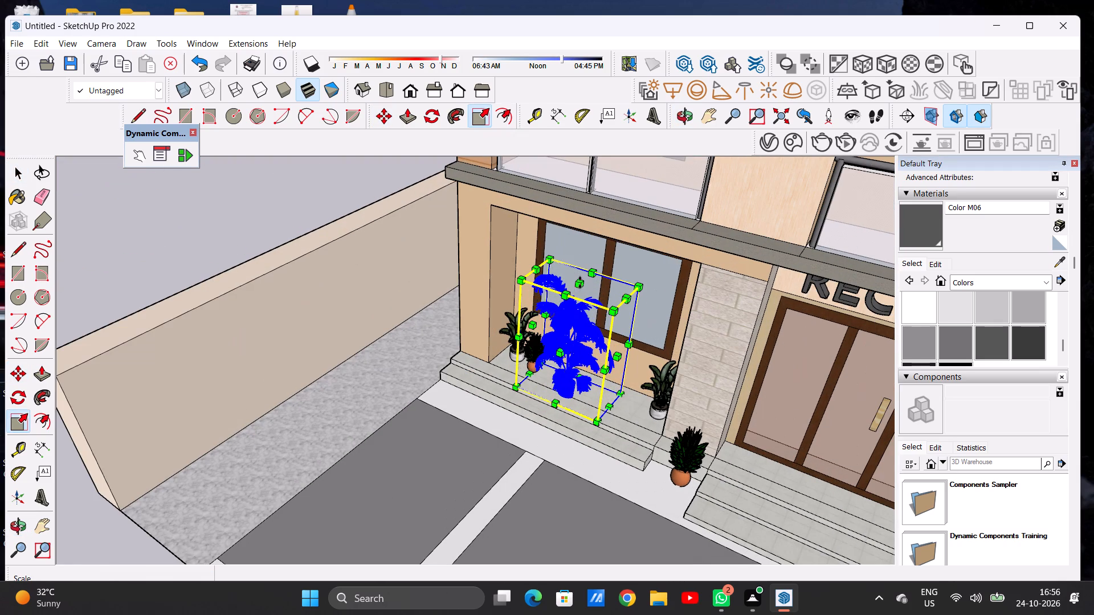
left_click(580, 282)
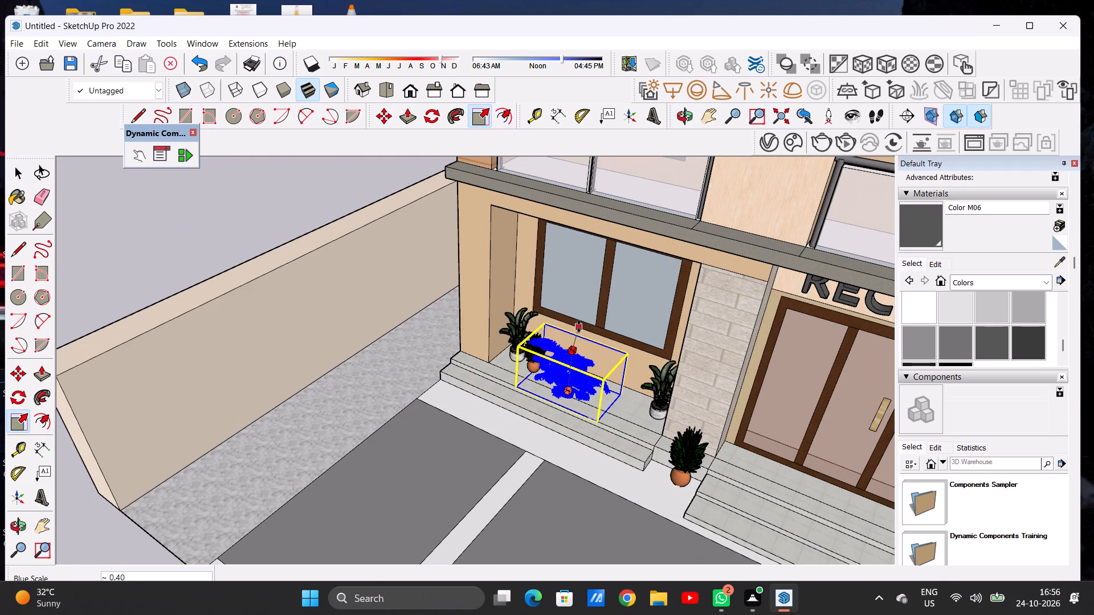
left_click(579, 319)
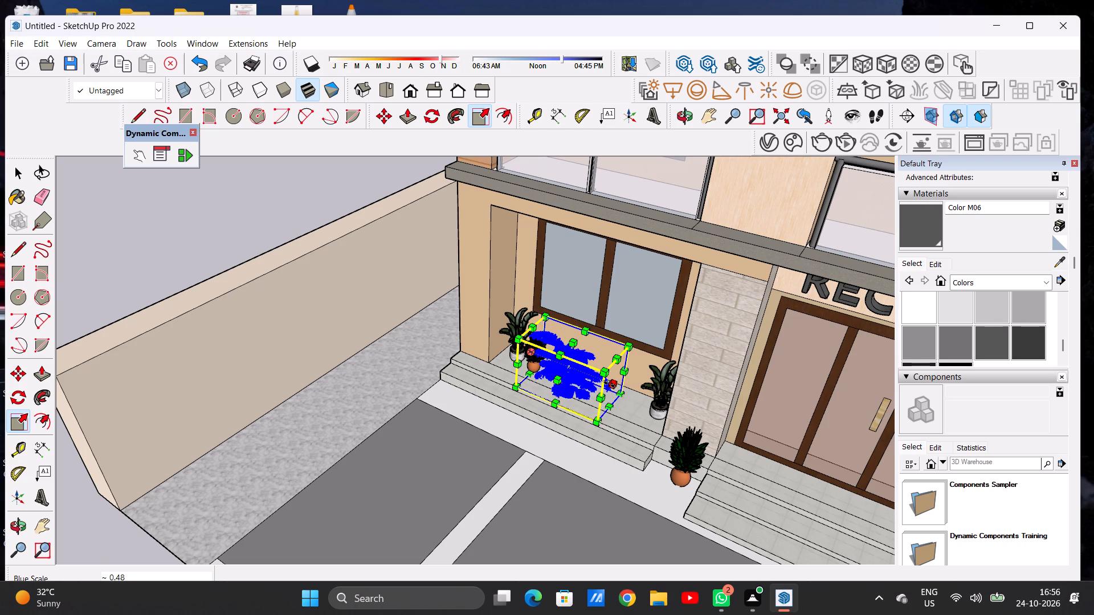
left_click(611, 386)
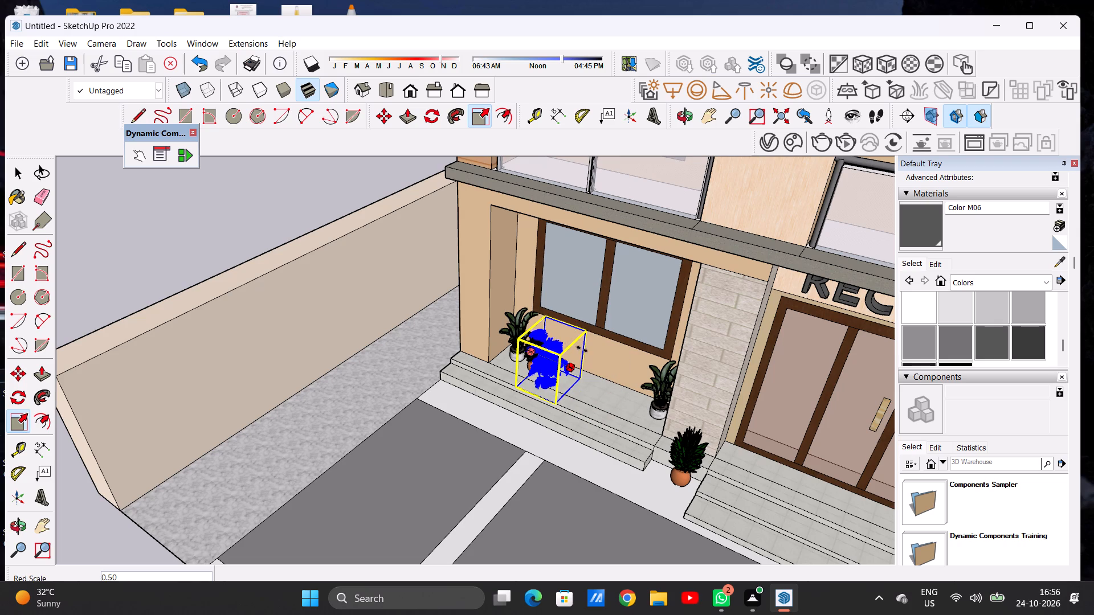
left_click(583, 351)
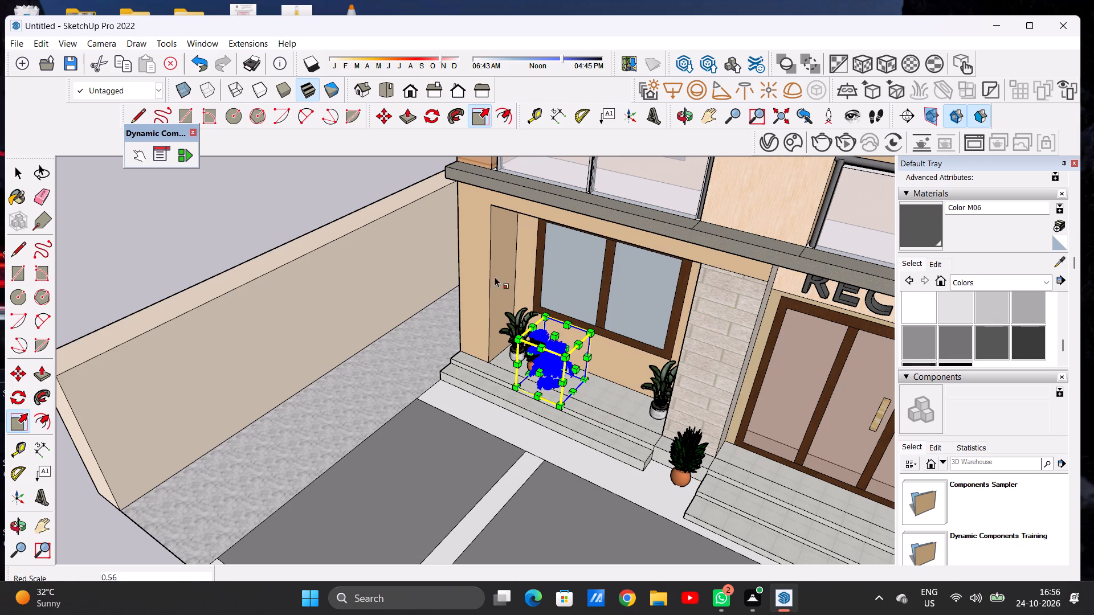
key("space")
scroll(440, 244, "up", 1)
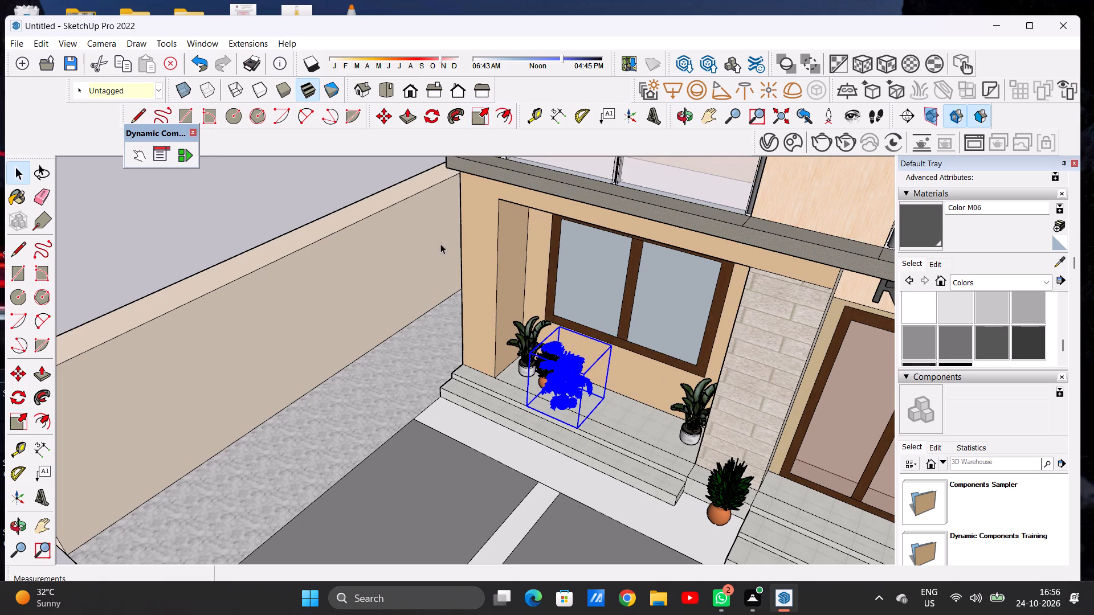
left_click(270, 212)
Move the new plant about 8 feet along the window platform, beside the white-potted plant nearest the reception entrance.
scroll(462, 245, "down", 1)
scroll(462, 245, "up", 2)
scroll(462, 245, "down", 3)
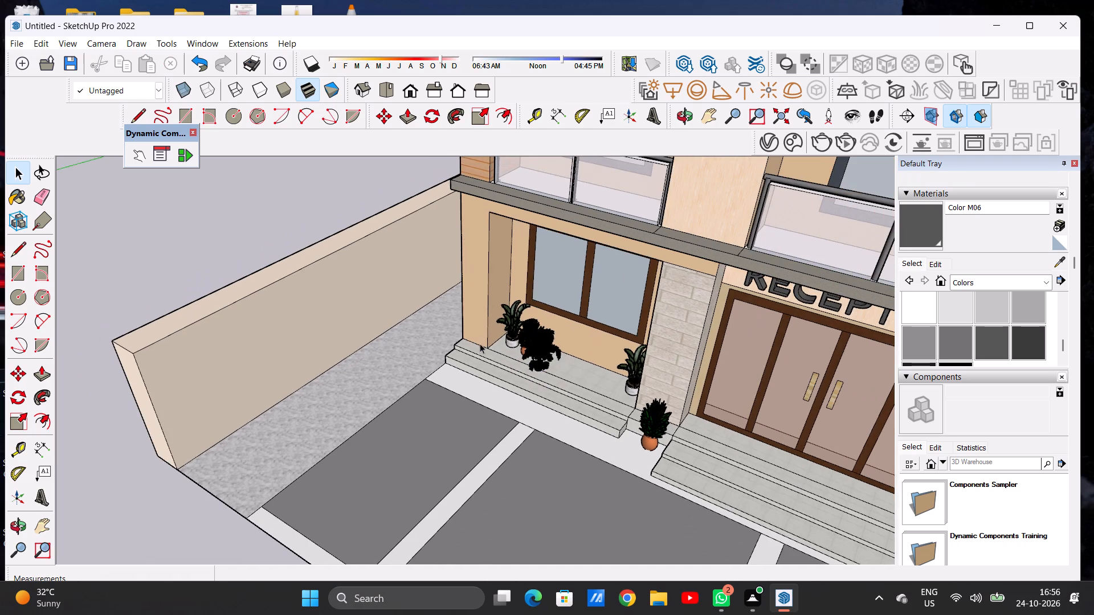
middle_click_drag(479, 343, 624, 271)
scroll(503, 380, "up", 2)
scroll(503, 380, "down", 1)
scroll(503, 380, "up", 8)
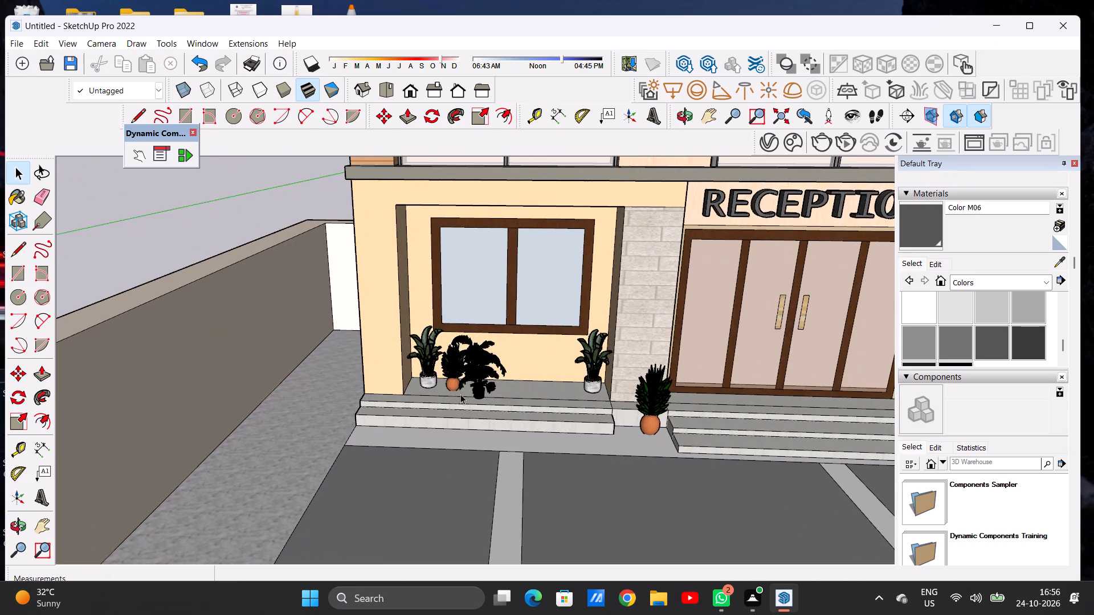
scroll(465, 379, "up", 6)
left_click(504, 395)
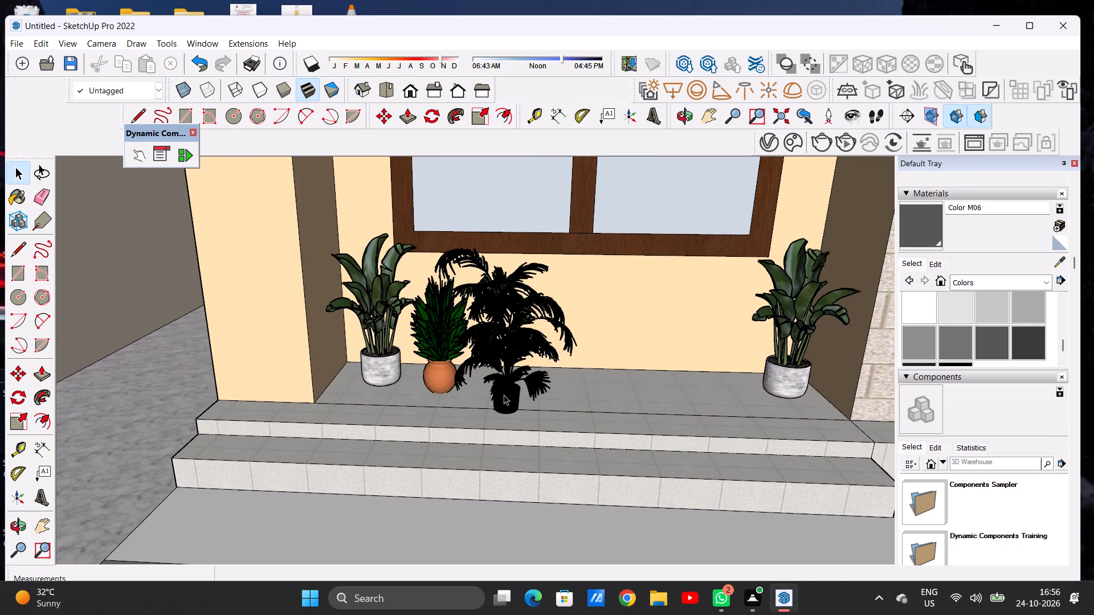
key("m")
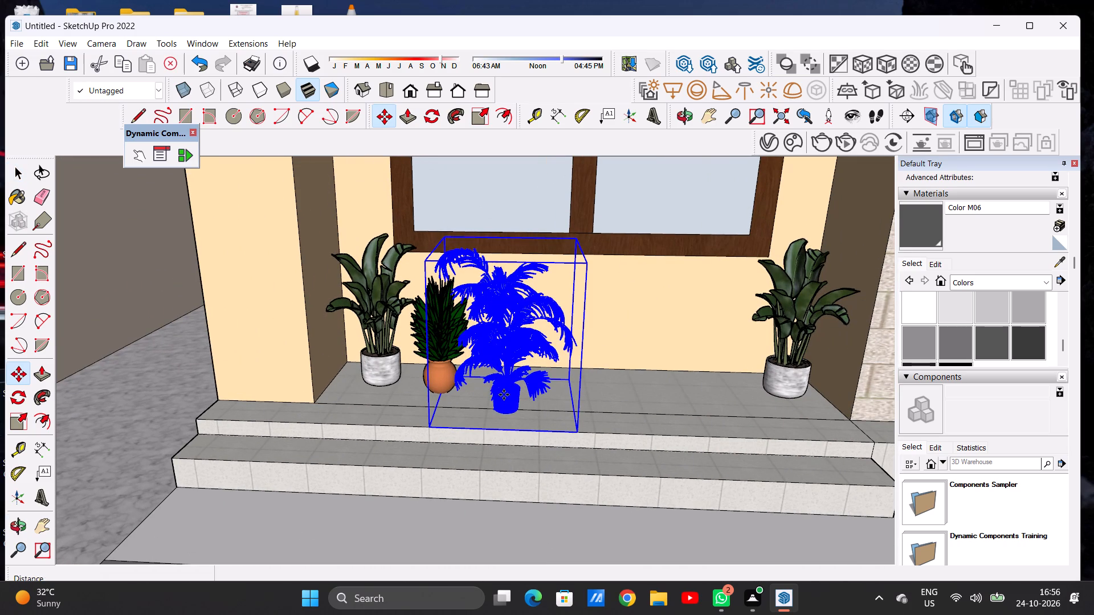
left_click(579, 436)
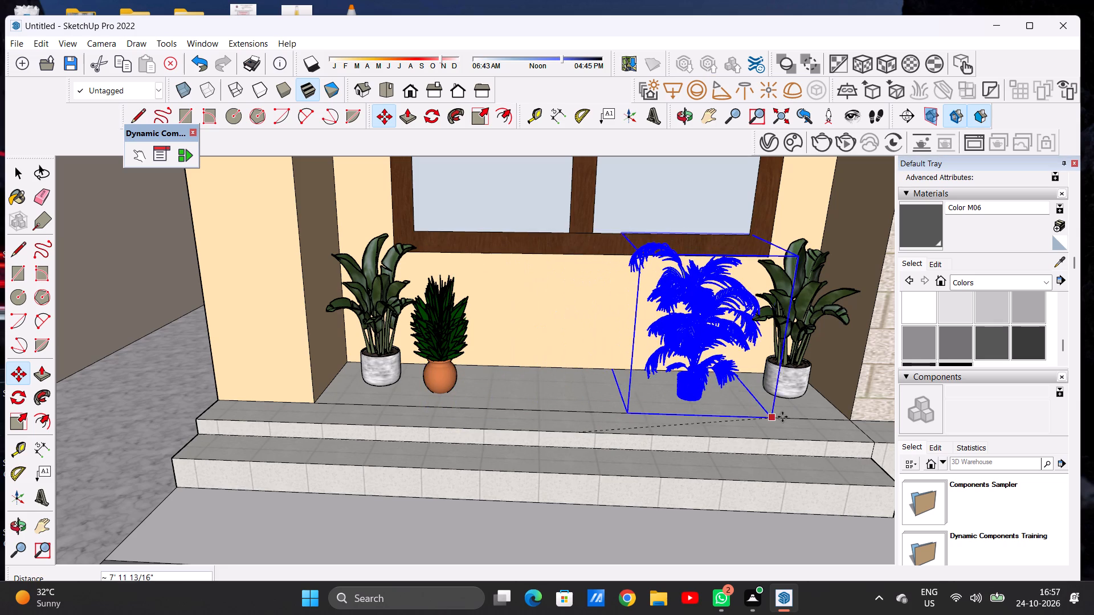
left_click(782, 417)
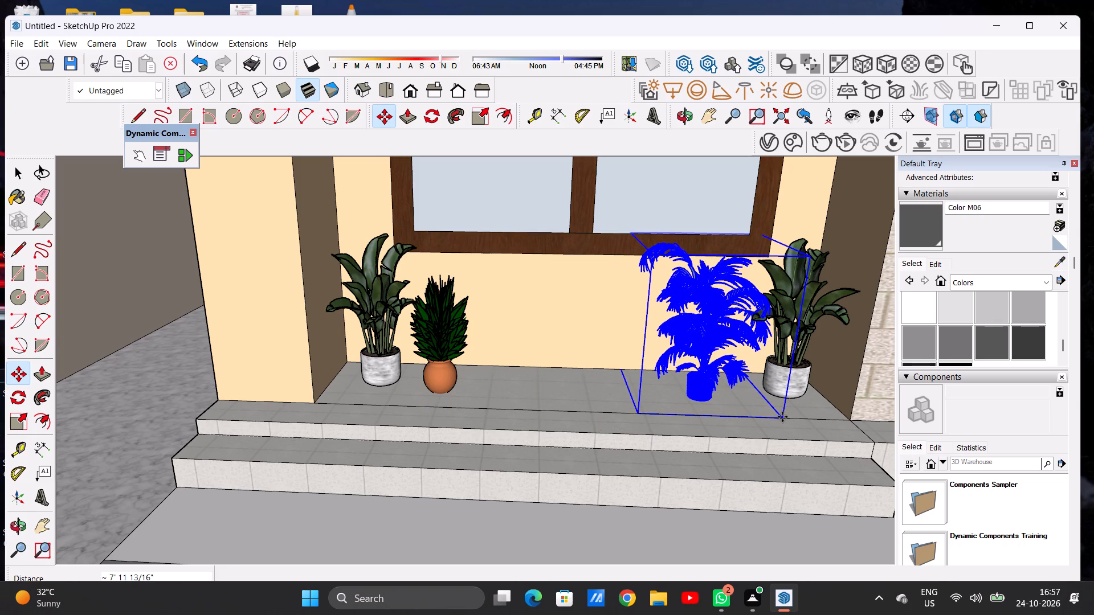
key("space")
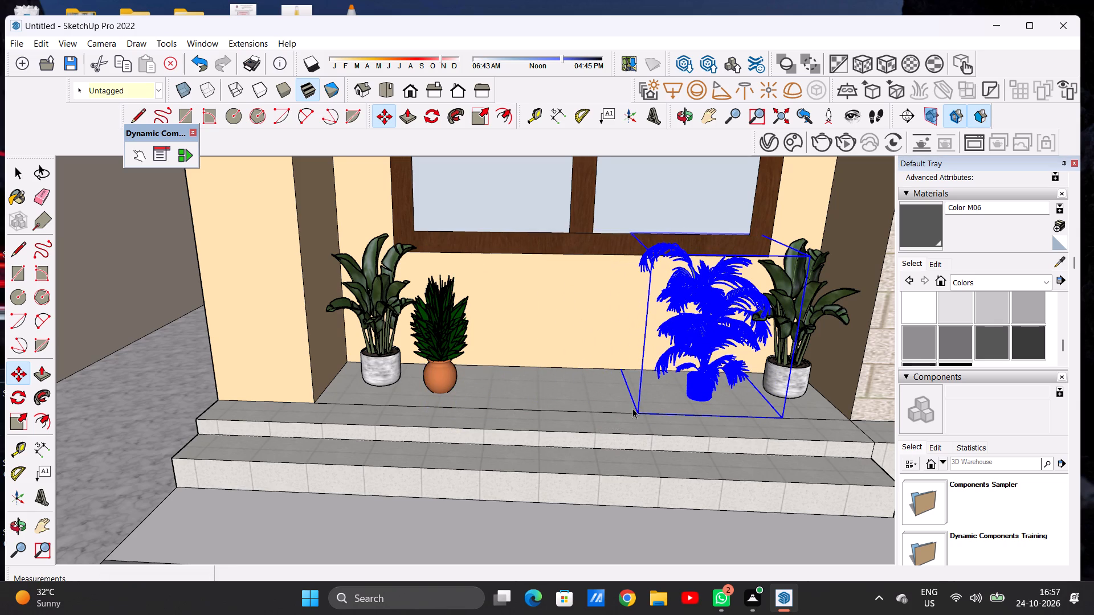
Examine the potted plant arrangement on the window platform and beside the reception steps from several angles.
scroll(430, 384, "down", 5)
scroll(186, 290, "down", 6)
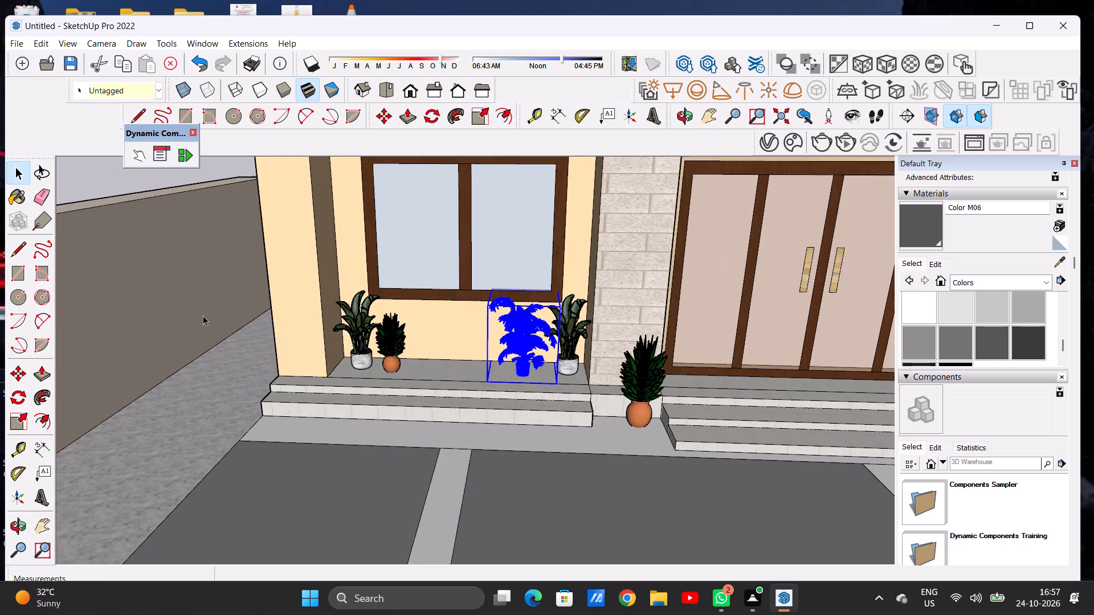
scroll(203, 315, "down", 1)
left_click(119, 184)
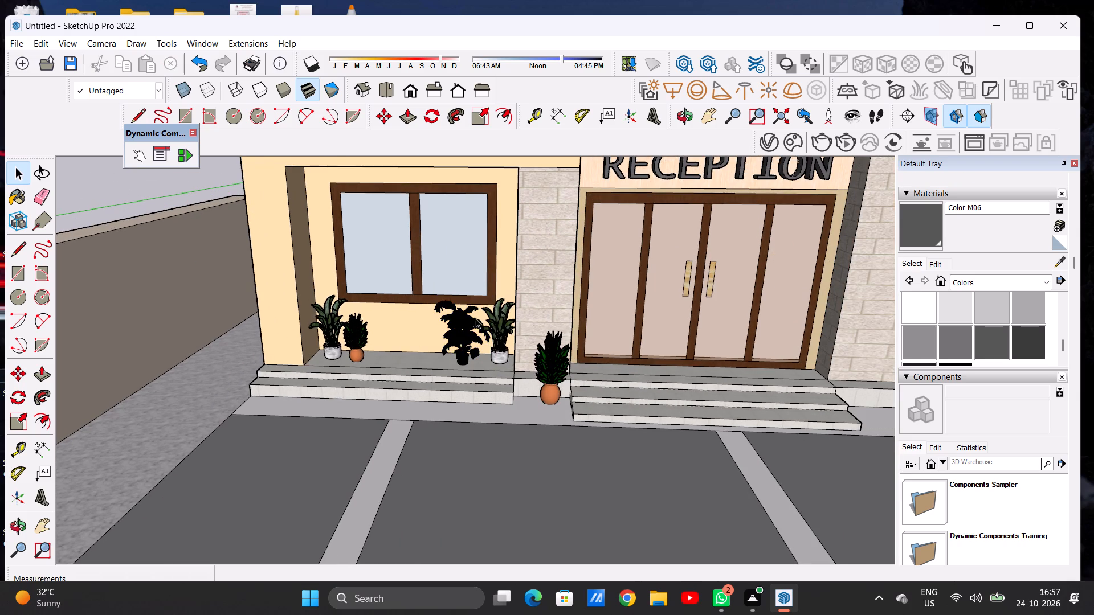
scroll(460, 341, "up", 7)
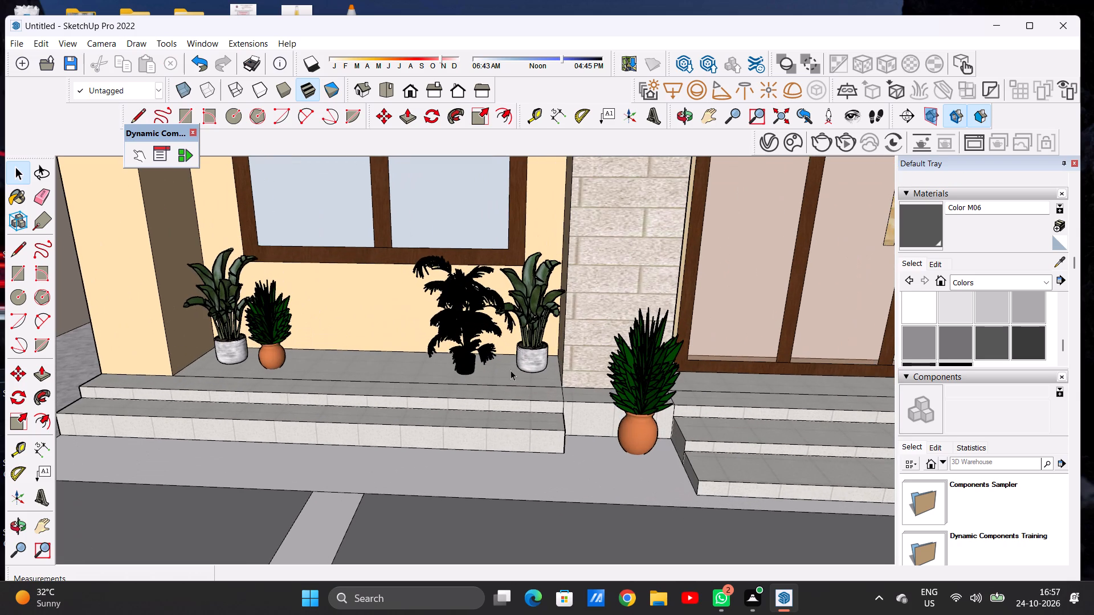
scroll(558, 362, "down", 4)
middle_click_drag(406, 360, 652, 328)
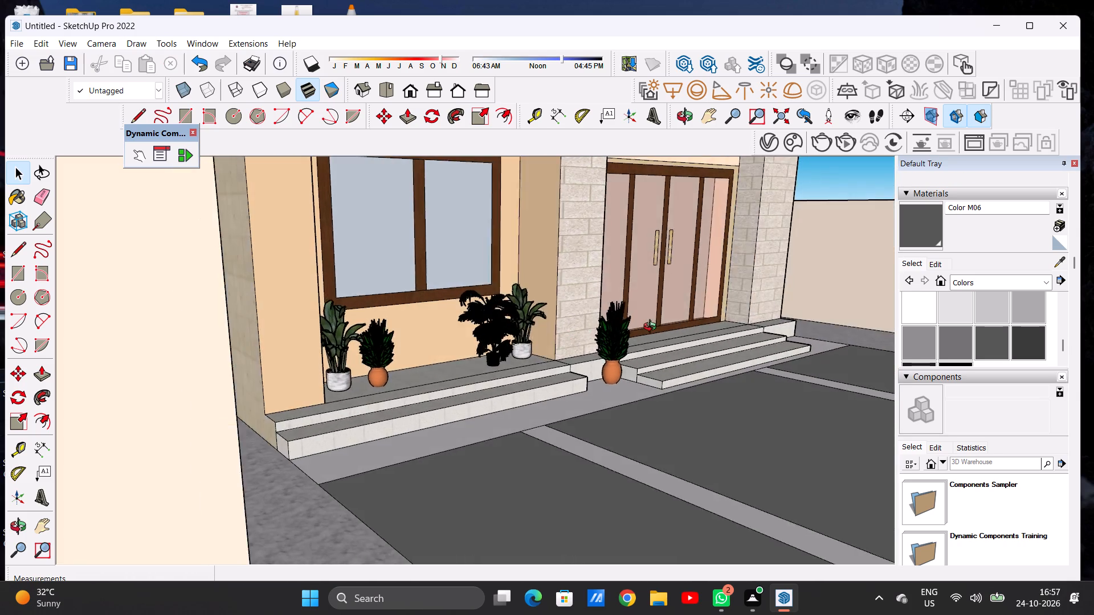
middle_click_drag(652, 328, 402, 362)
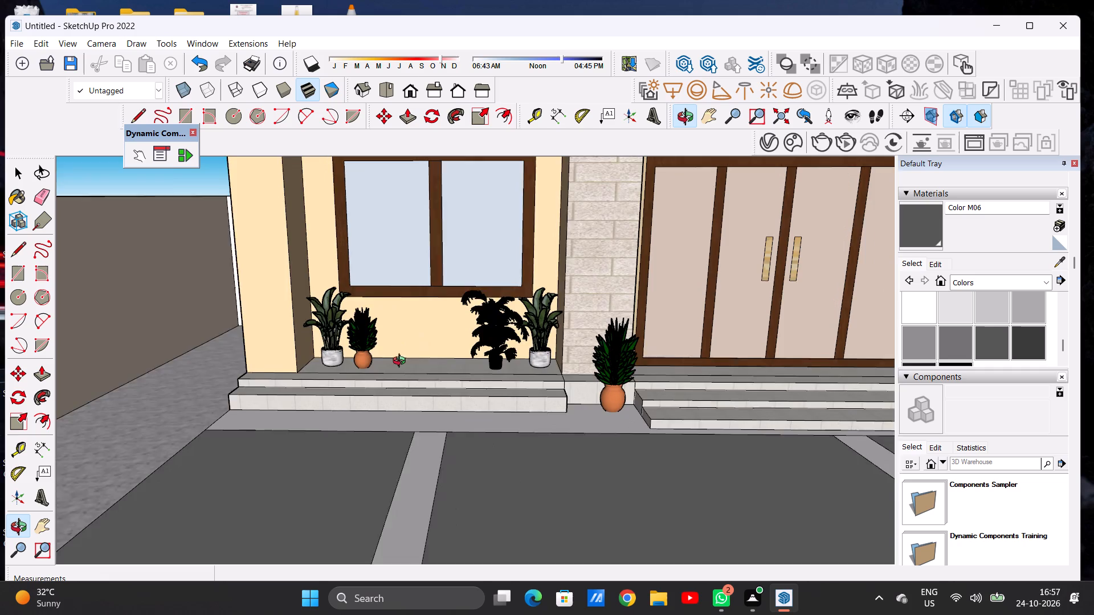
Copy the black-potted palm about 8'6" along the window platform, beside the terracotta-potted plant, and deselect it.
middle_click_drag(402, 362, 395, 393)
scroll(362, 350, "up", 5)
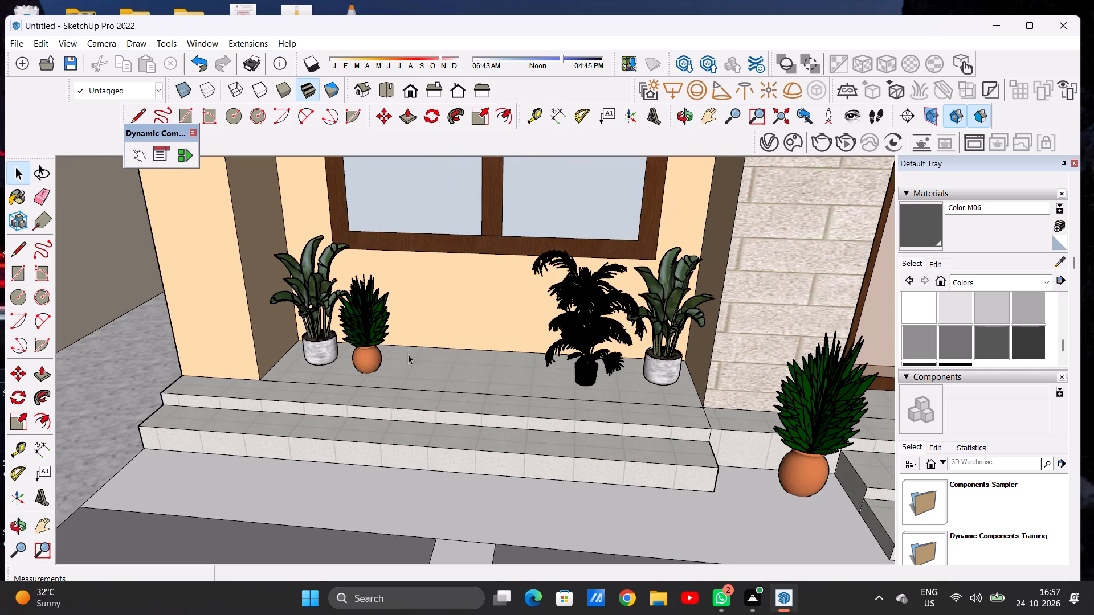
left_click(581, 366)
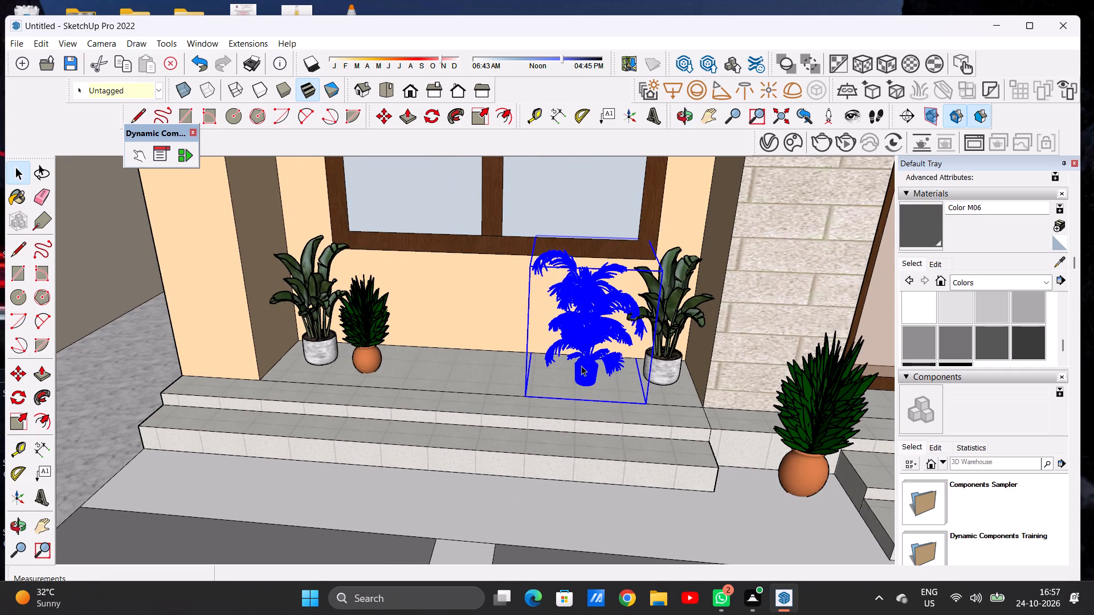
key("m")
left_click(527, 401)
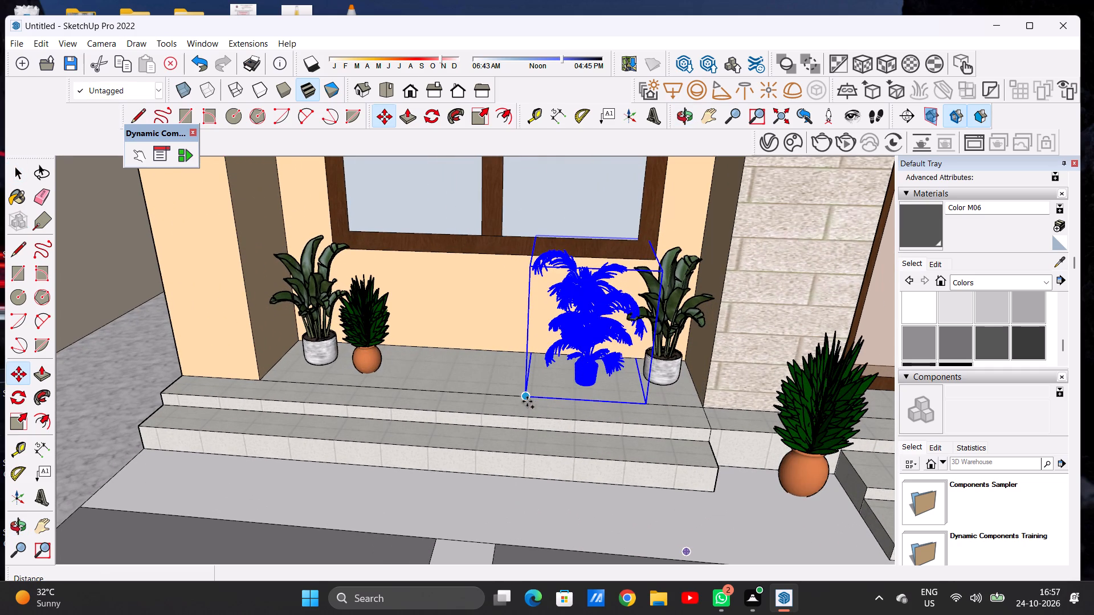
left_click(344, 389)
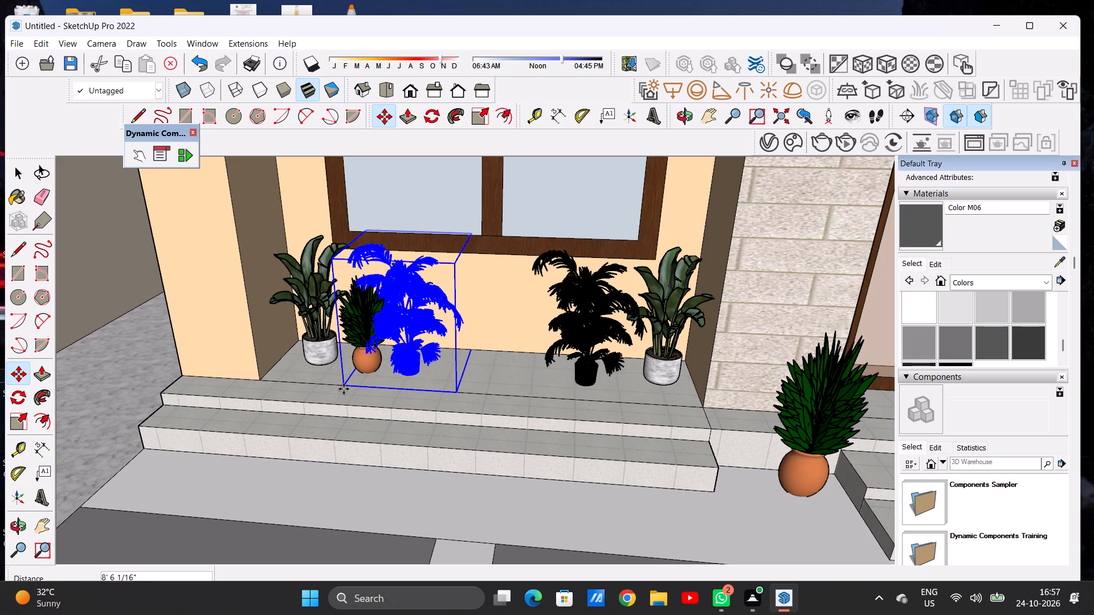
key("space")
scroll(399, 359, "down", 5)
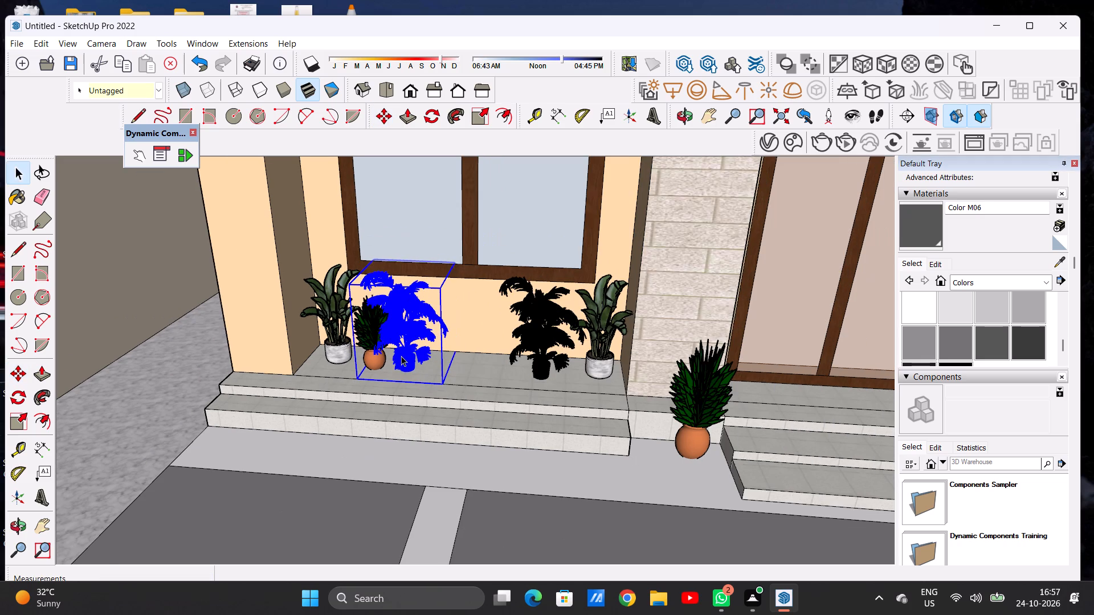
scroll(401, 356, "down", 4)
scroll(330, 329, "down", 5)
scroll(411, 339, "down", 6)
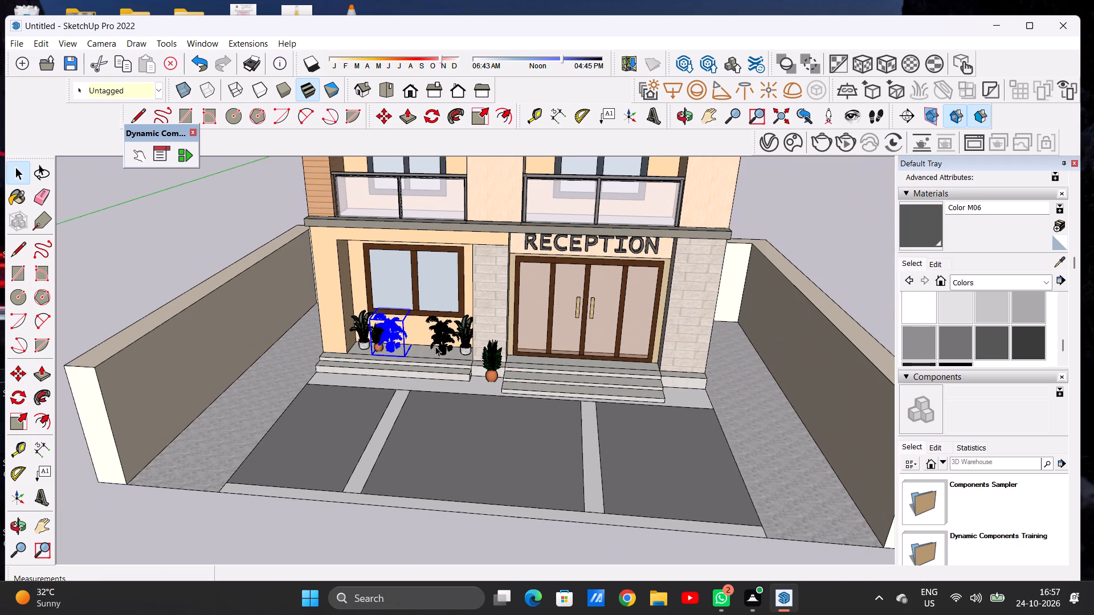
left_click(218, 252)
Move the copied palm about 4 7/16" along the window platform, away from the terracotta-potted plant.
scroll(389, 348, "up", 7)
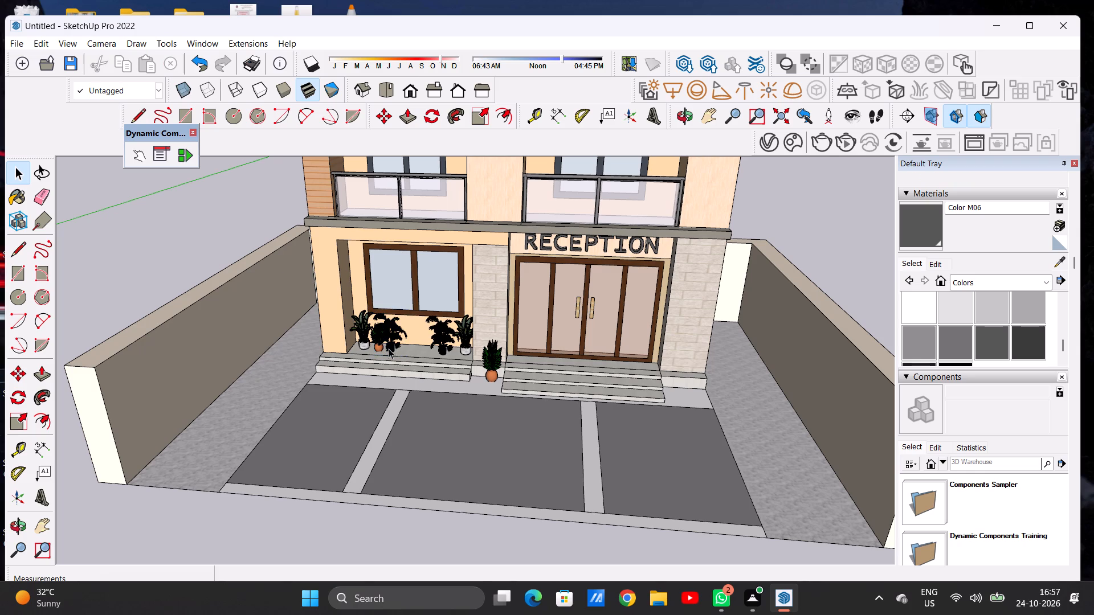
scroll(389, 339, "up", 12)
middle_click_drag(341, 343, 442, 286)
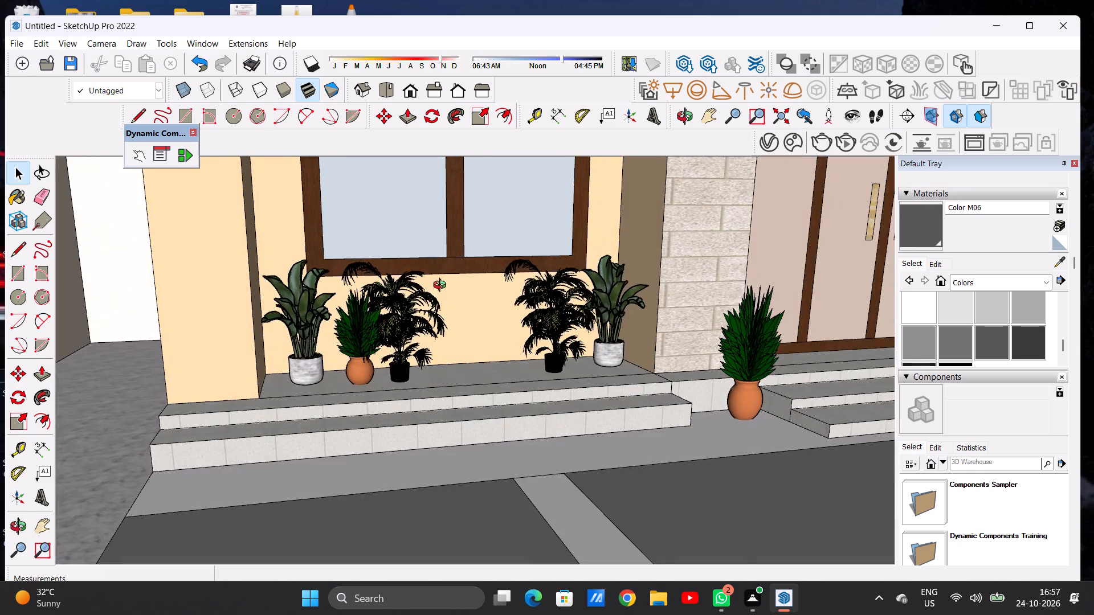
middle_click_drag(442, 286, 359, 288)
middle_click_drag(357, 304, 349, 325)
scroll(378, 327, "up", 4)
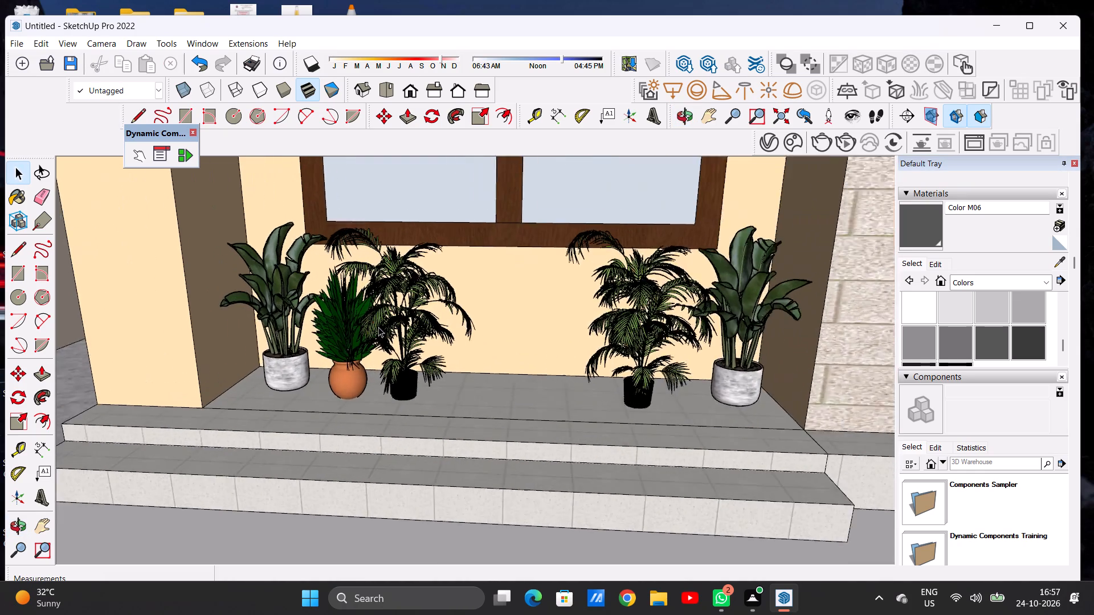
scroll(378, 327, "up", 3)
scroll(378, 327, "down", 5)
scroll(394, 380, "up", 6)
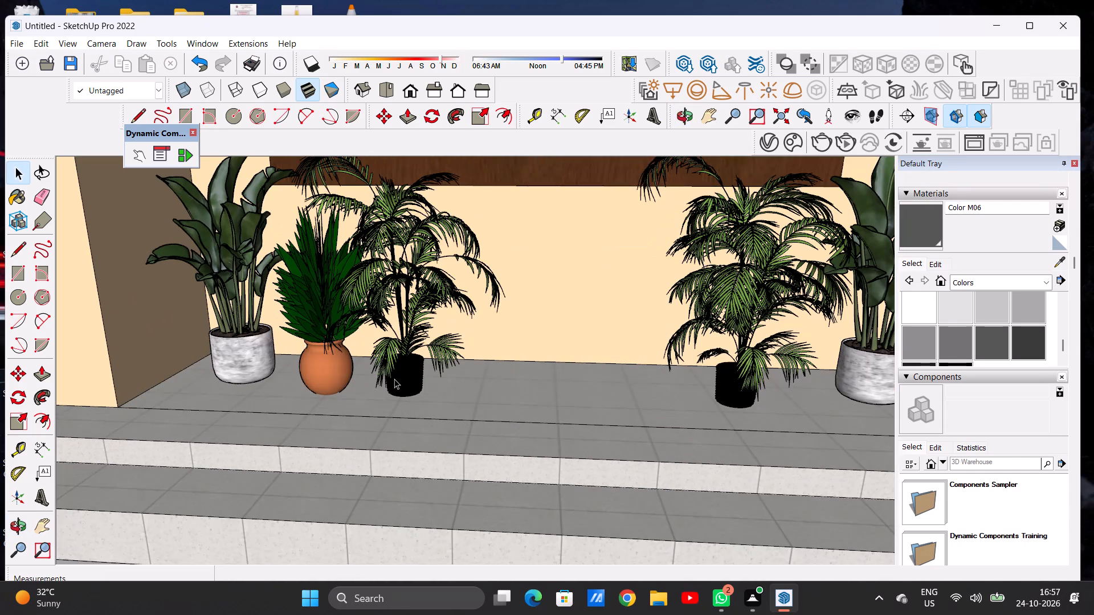
left_click(397, 377)
key("m")
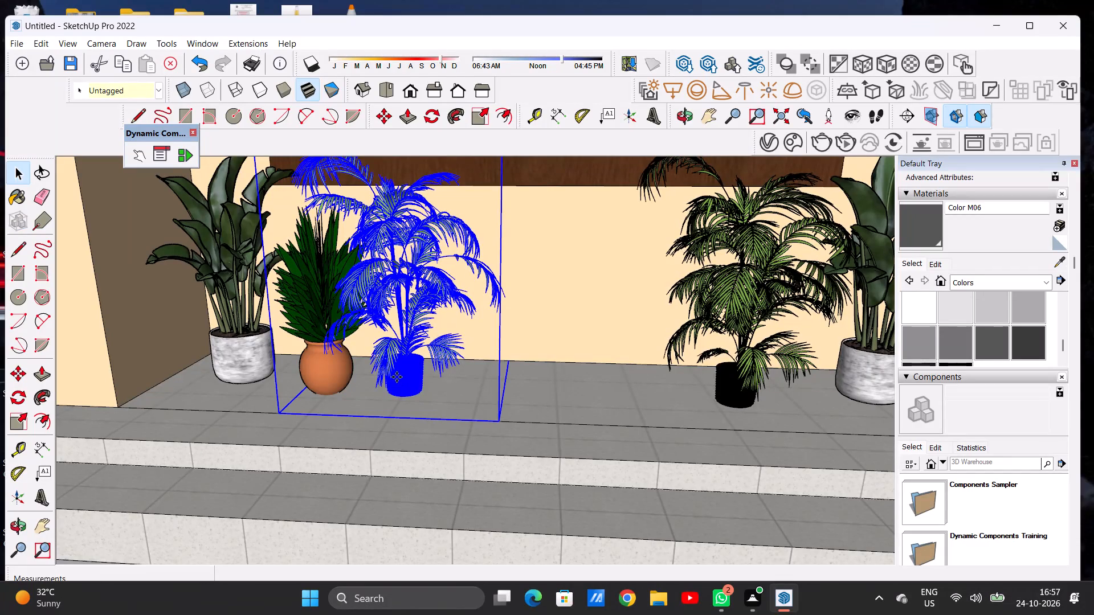
left_click(504, 423)
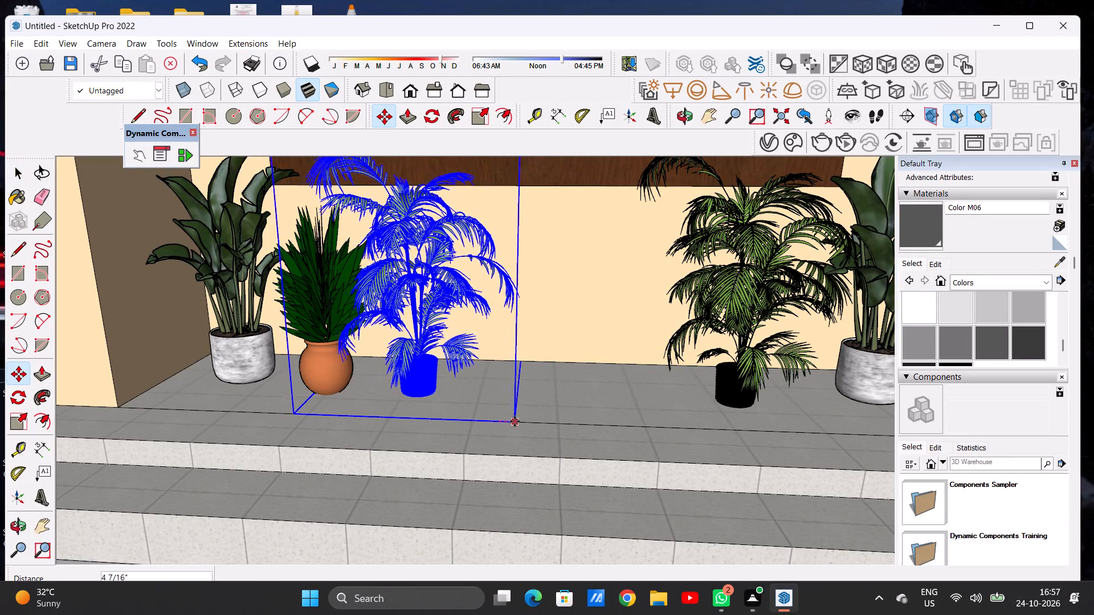
left_click(515, 420)
key("space")
scroll(481, 370, "down", 12)
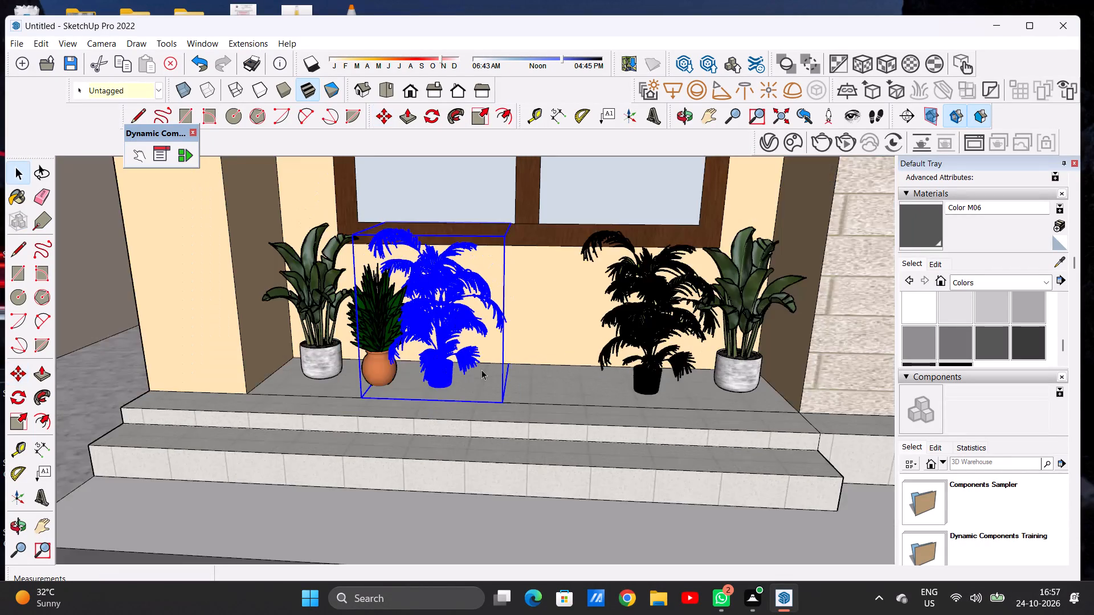
Copy the terracotta-potted plant on the window platform about 5'3" to the other side of the neighbouring palm, and deselect it.
scroll(481, 370, "down", 10)
scroll(424, 372, "up", 3)
scroll(424, 372, "down", 1)
scroll(424, 372, "up", 4)
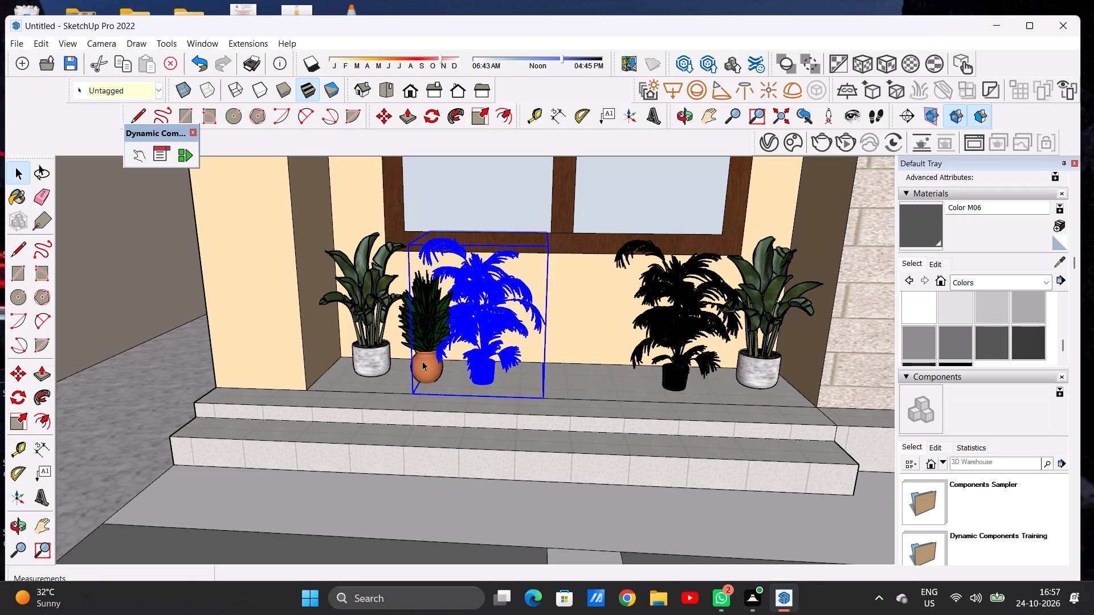
left_click(422, 361)
key("m")
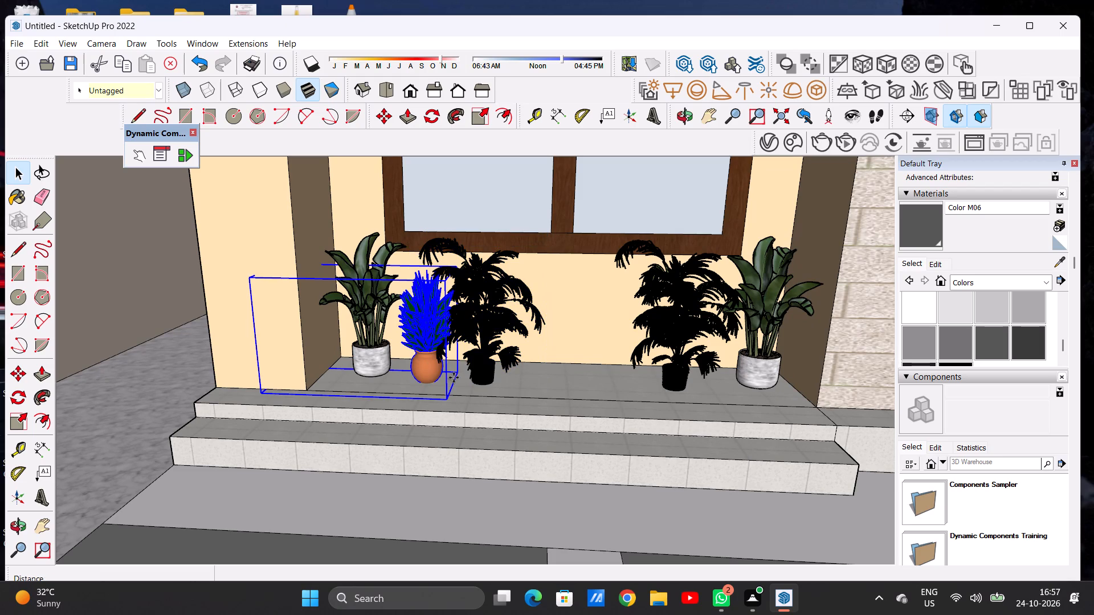
left_click(442, 396)
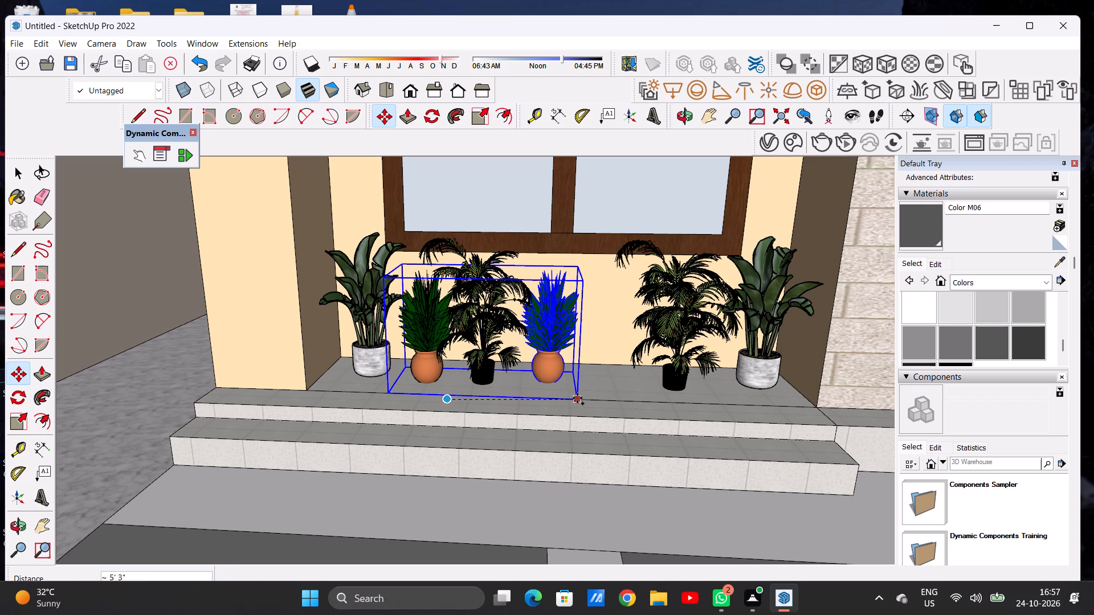
left_click(577, 398)
key("space")
scroll(574, 360, "down", 6)
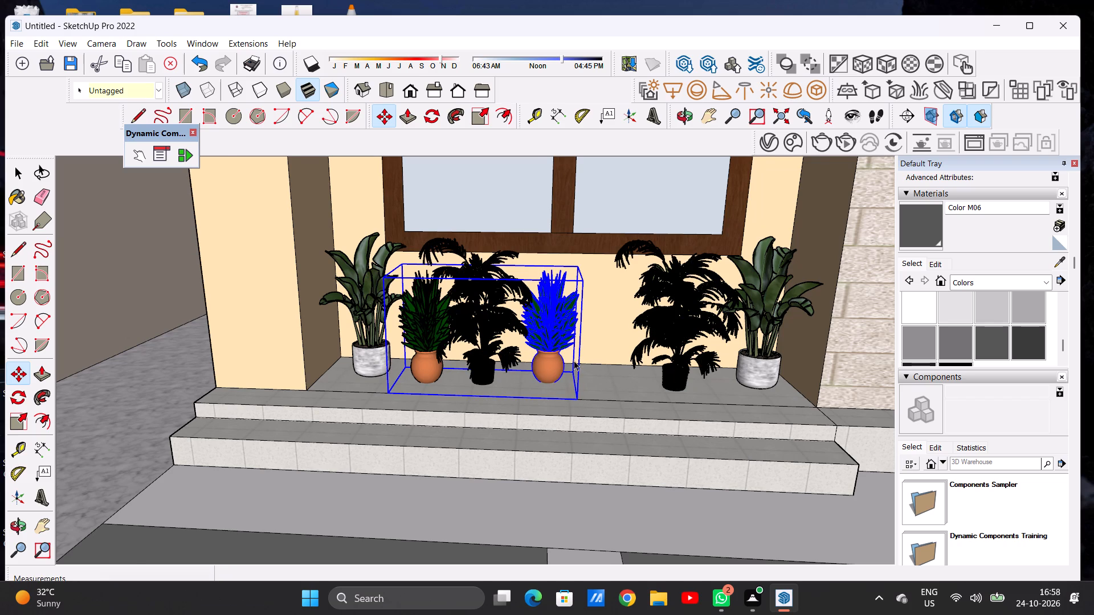
scroll(574, 360, "down", 3)
scroll(525, 347, "down", 6)
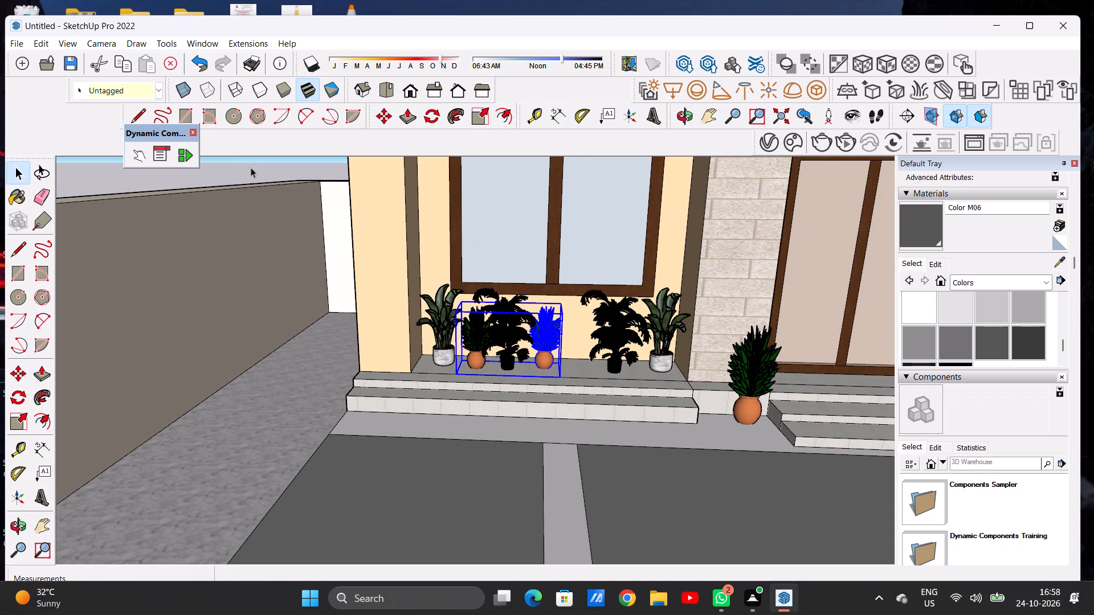
left_click(251, 167)
Copy the white-potted plant farthest from the reception about 10'5 1/2" along the platform, between the second terracotta-potted plant and the palm, and deselect it.
scroll(599, 327, "up", 5)
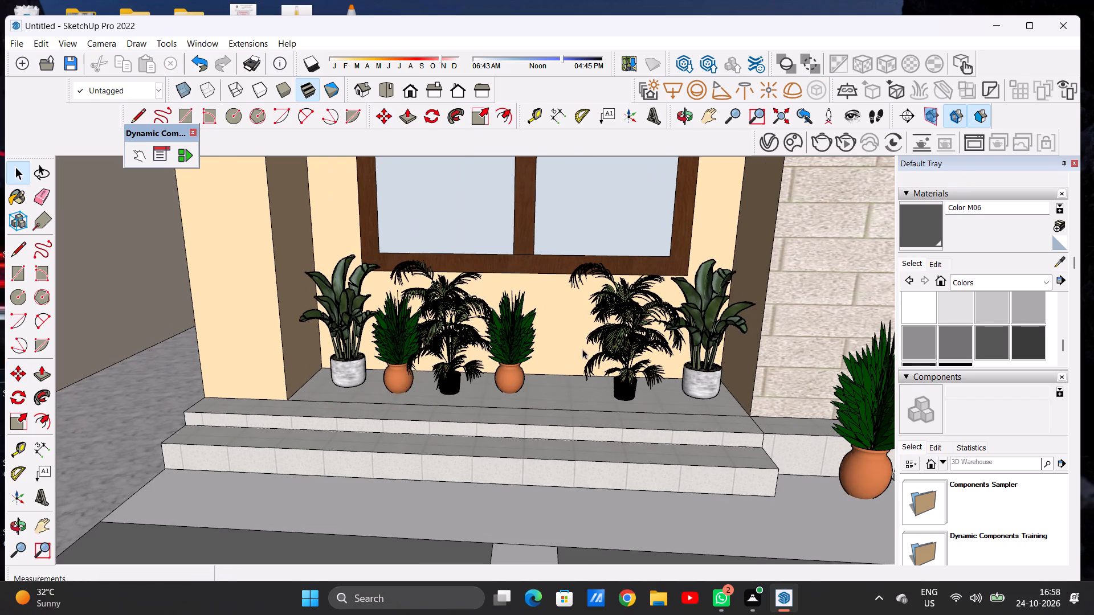
left_click(350, 368)
key("m")
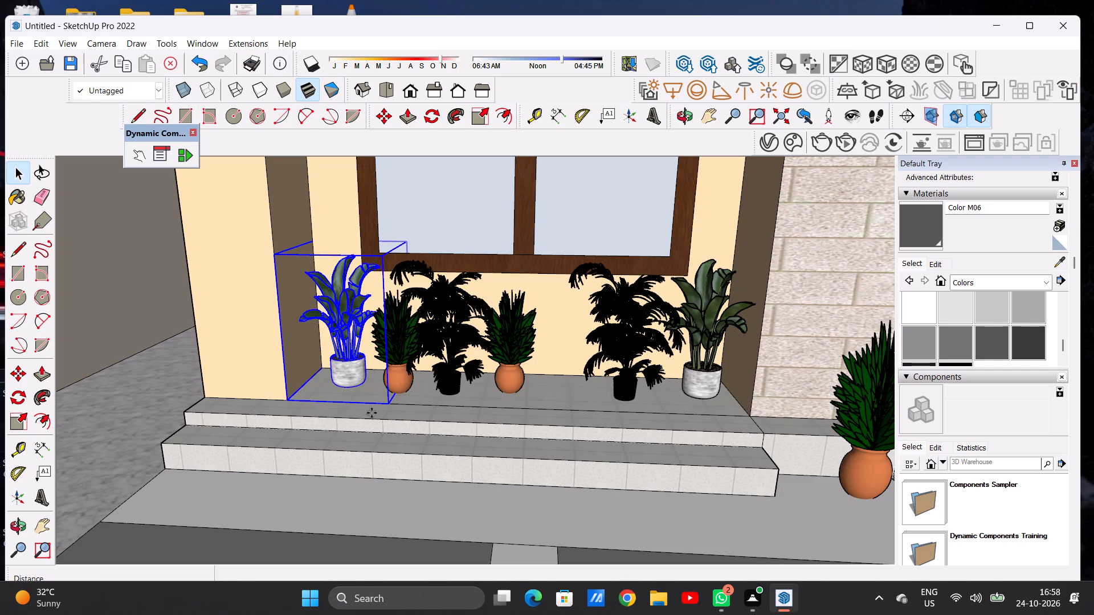
left_click(386, 408)
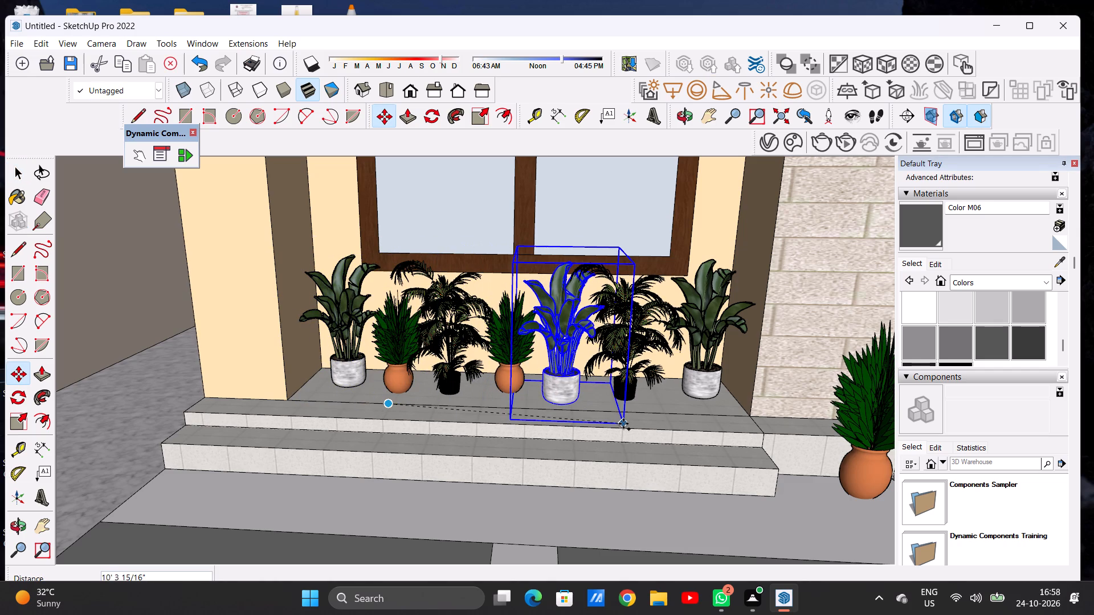
left_click(624, 418)
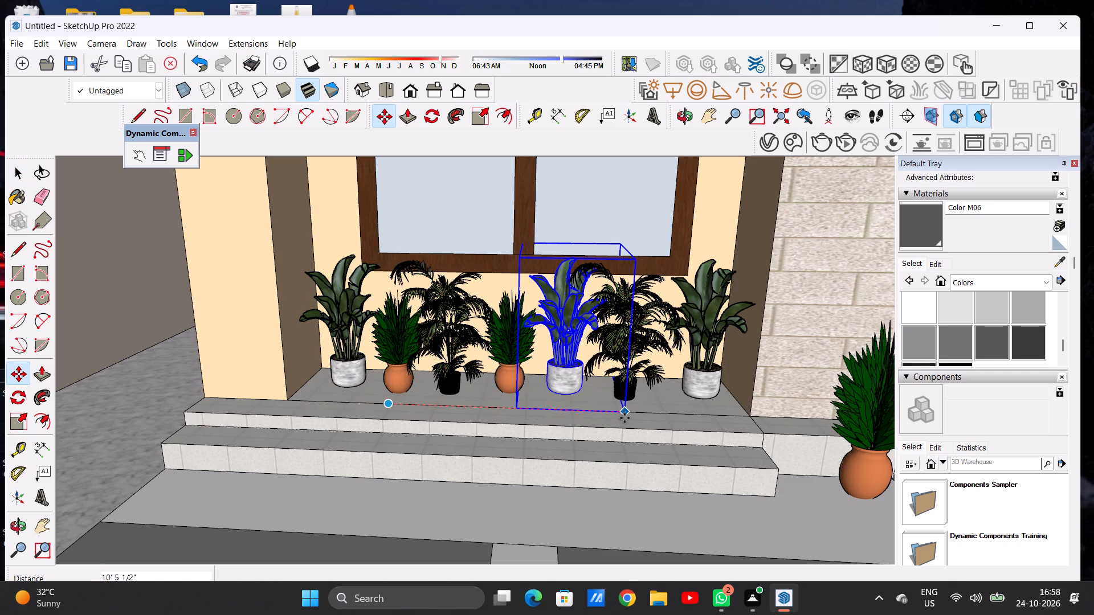
key("space")
scroll(512, 364, "down", 11)
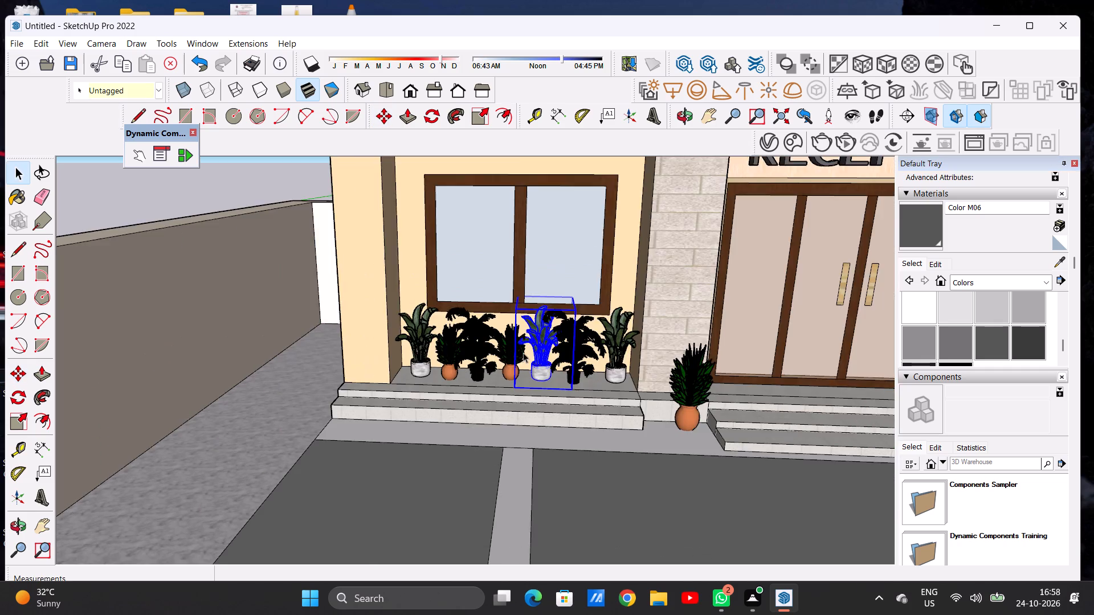
scroll(523, 352, "down", 7)
left_click(248, 296)
Examine the completed plant row, the reception entrance and the hotel's front facade from several angles and distances.
scroll(239, 337, "down", 4)
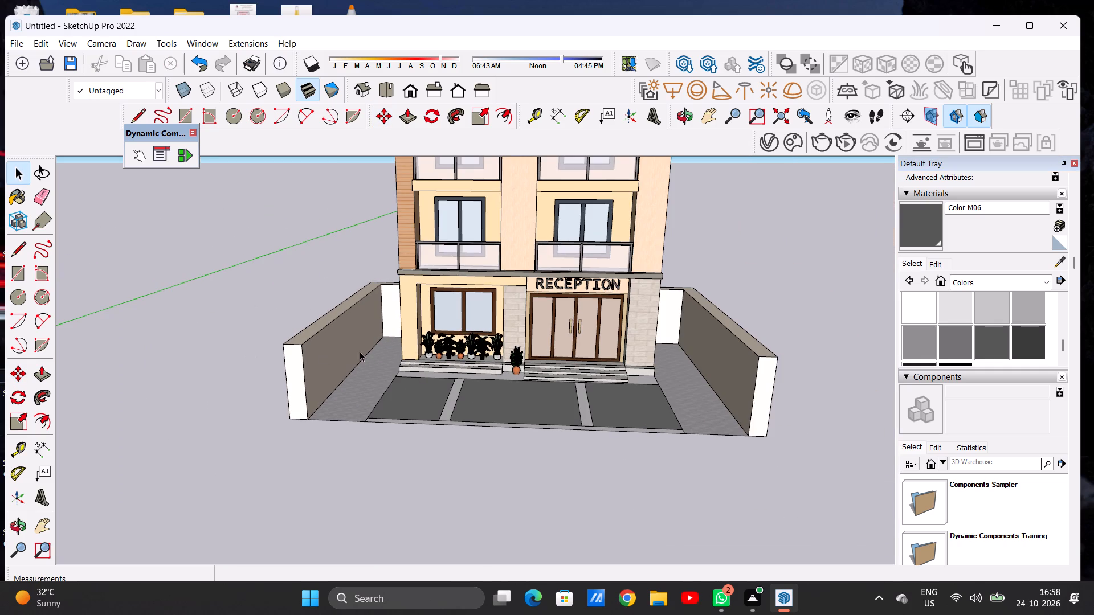
scroll(466, 374, "up", 7)
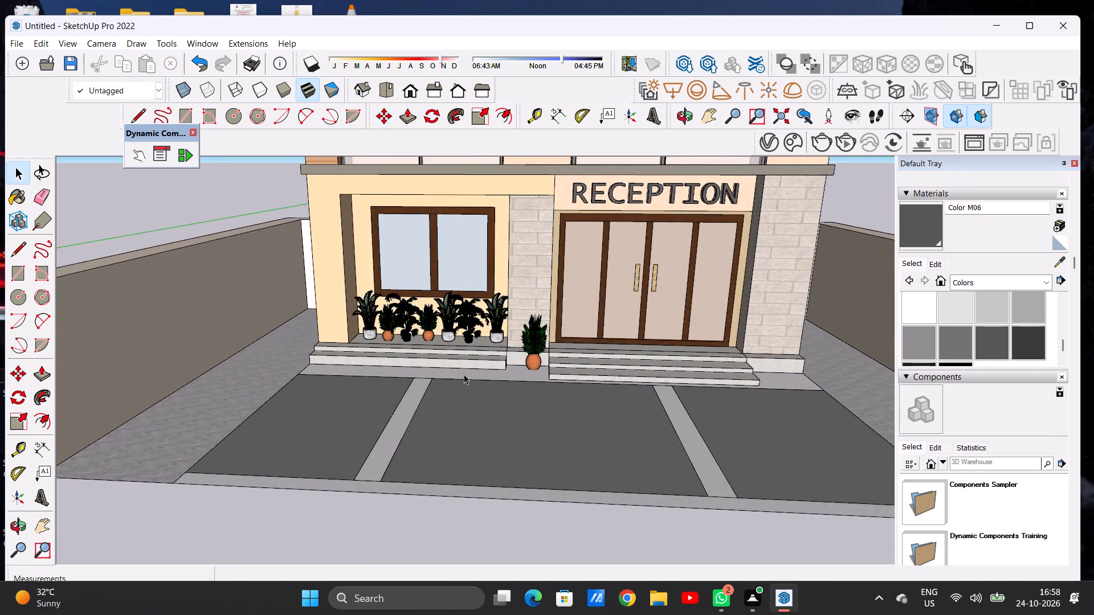
scroll(405, 370, "down", 5)
scroll(457, 334, "up", 6)
middle_click_drag(438, 377, 333, 319)
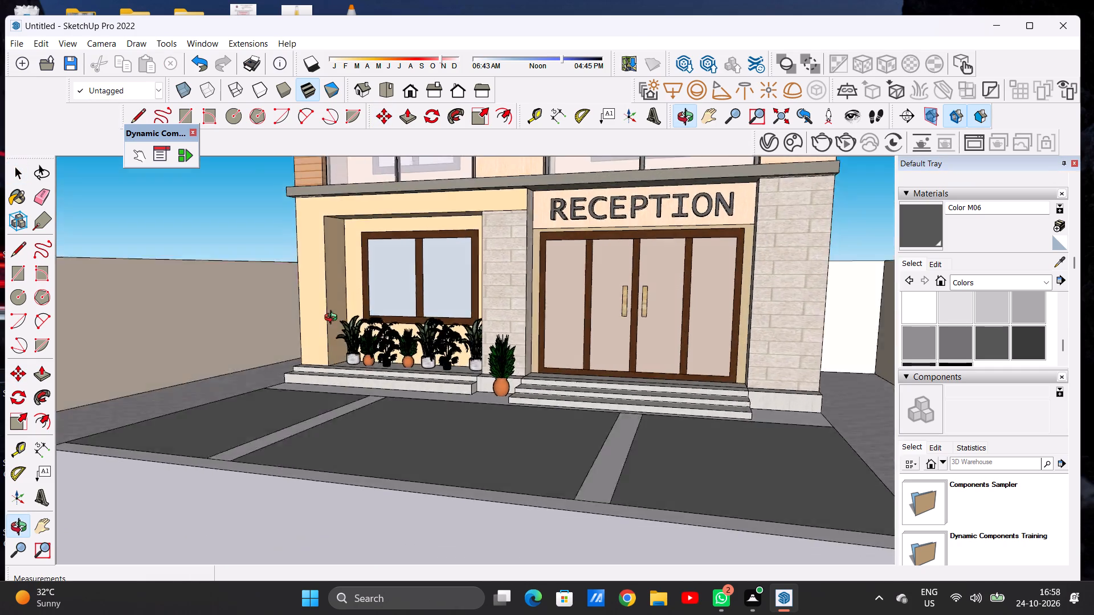
middle_click_drag(333, 319, 427, 362)
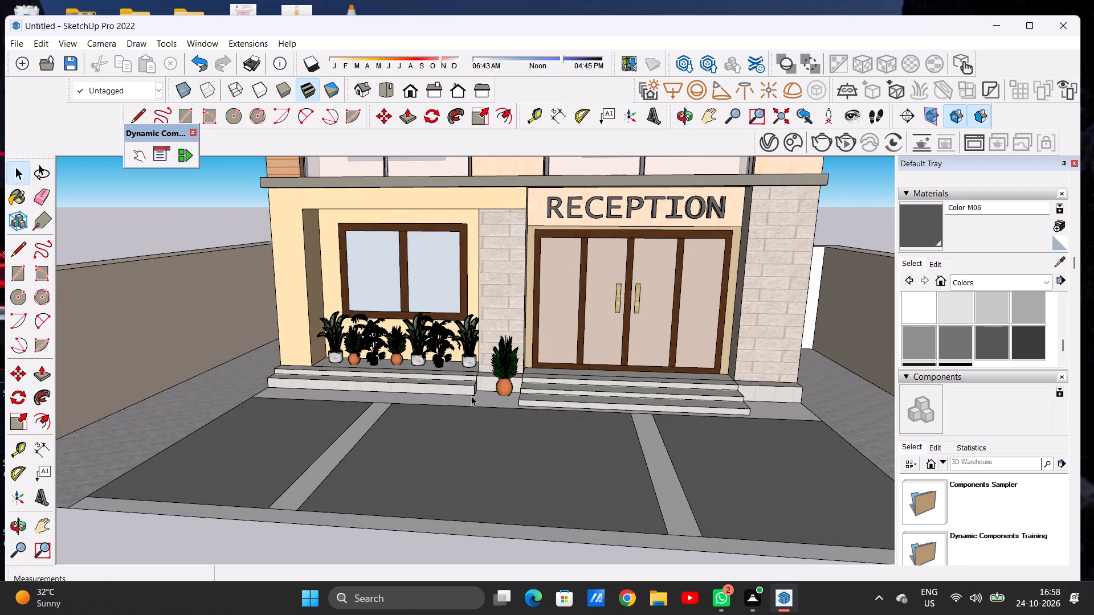
scroll(473, 396, "down", 15)
scroll(489, 330, "up", 3)
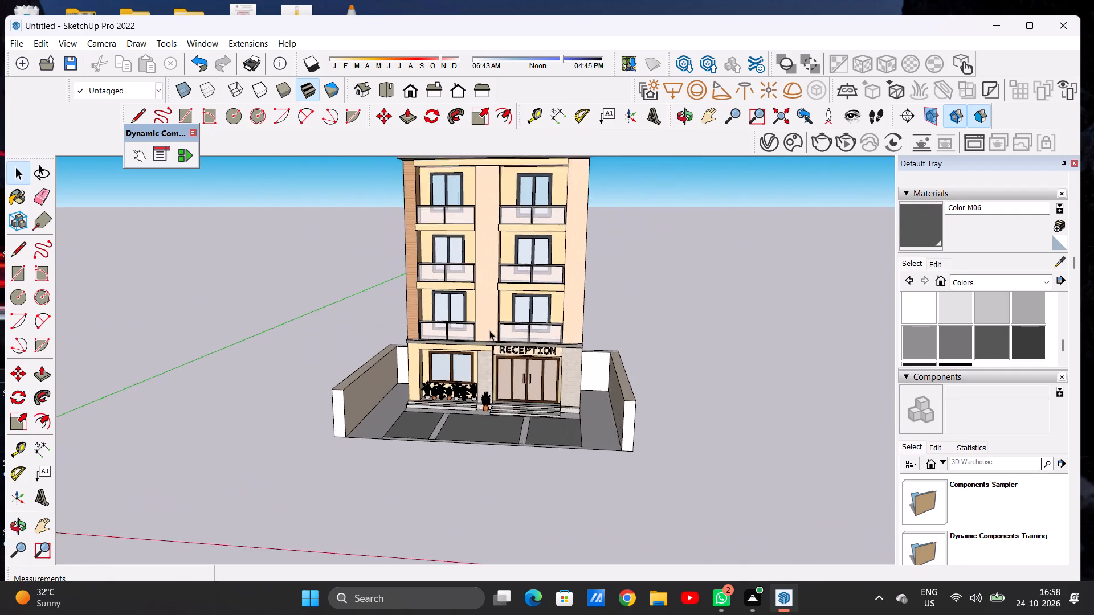
scroll(489, 330, "up", 3)
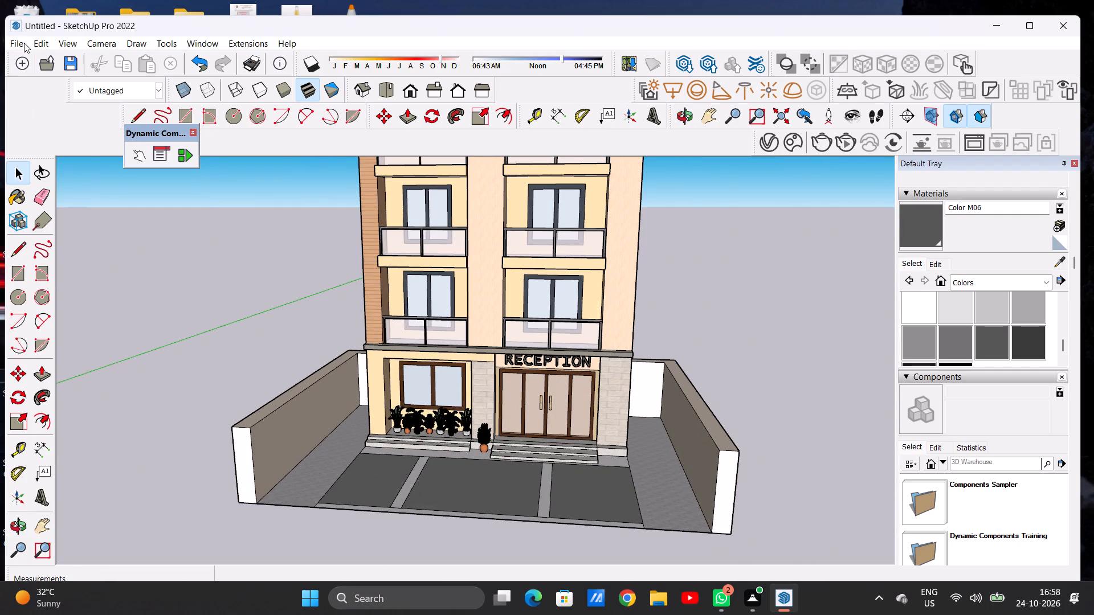
Import the car+1 model from Downloads and place it in the parking bay in front of the window platform.
left_click(24, 43)
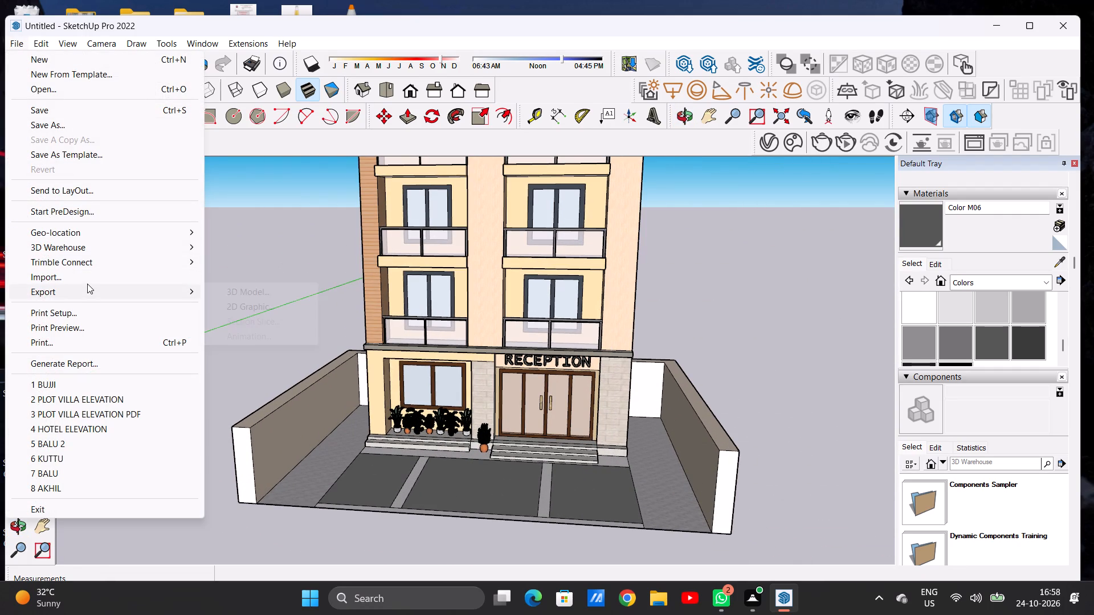
left_click(87, 280)
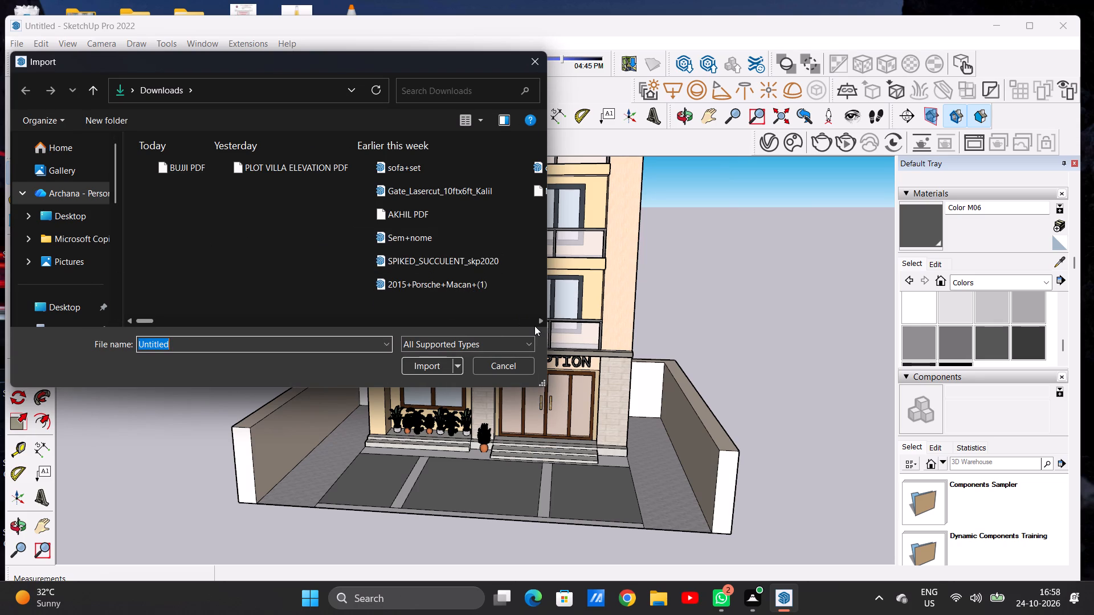
left_click(536, 326)
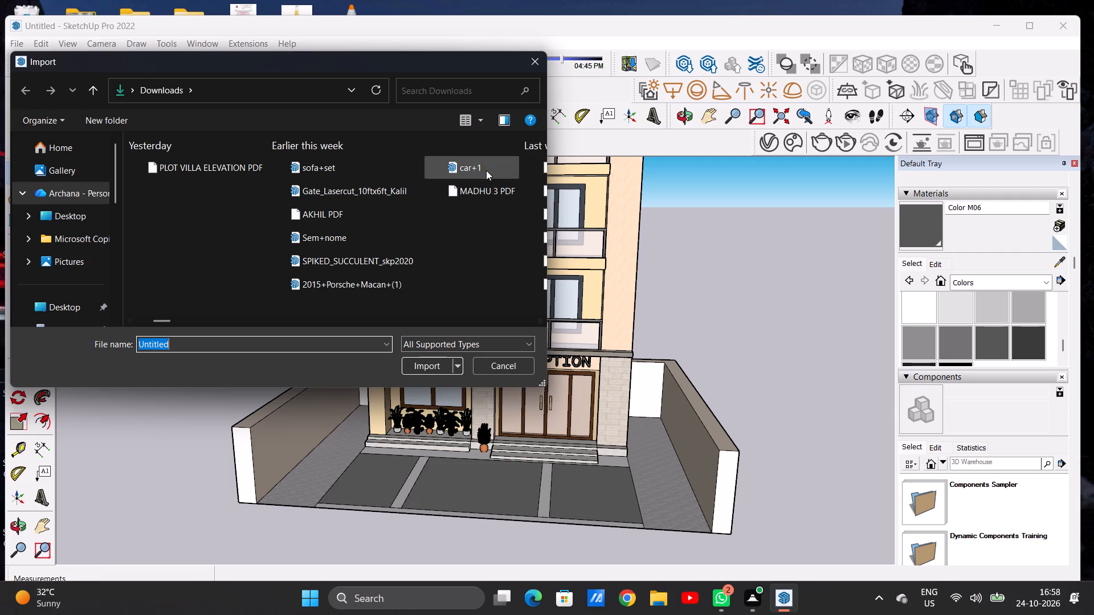
double_click(486, 170)
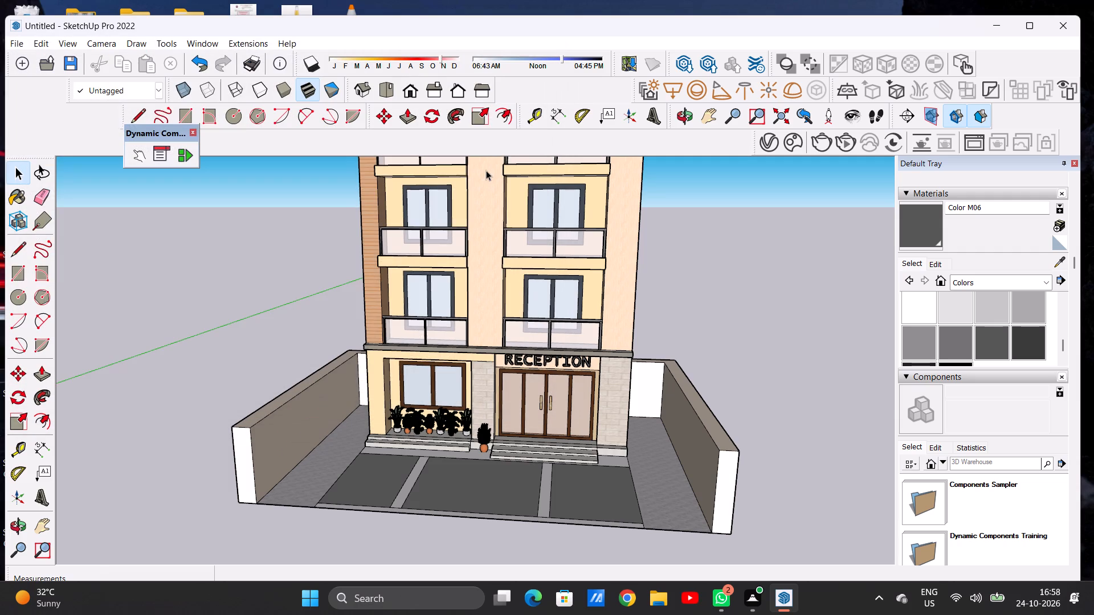
scroll(486, 263, "down", 2)
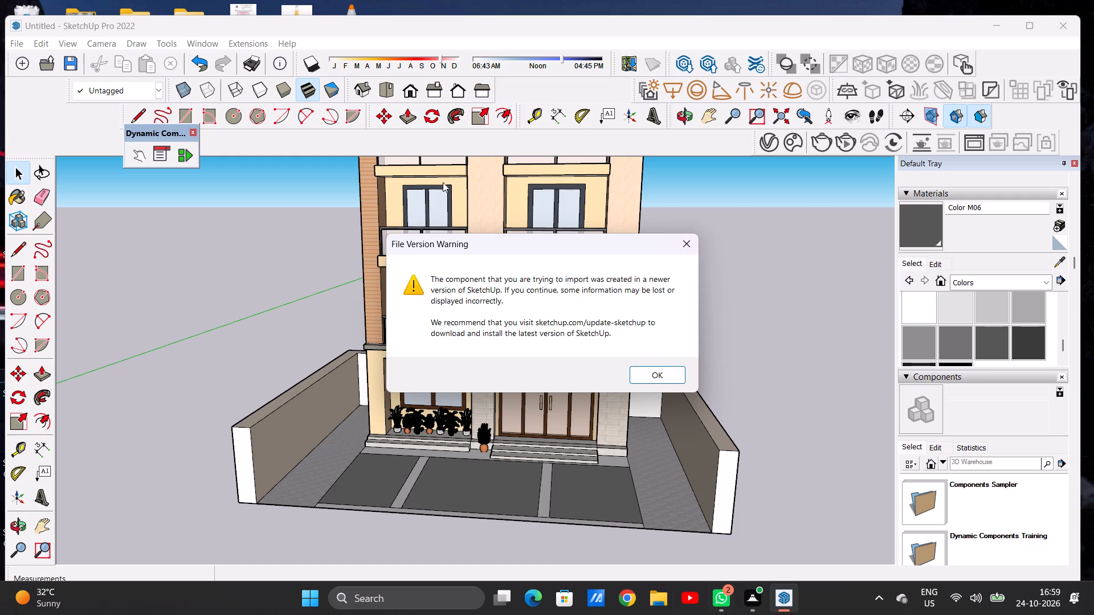
left_click(647, 376)
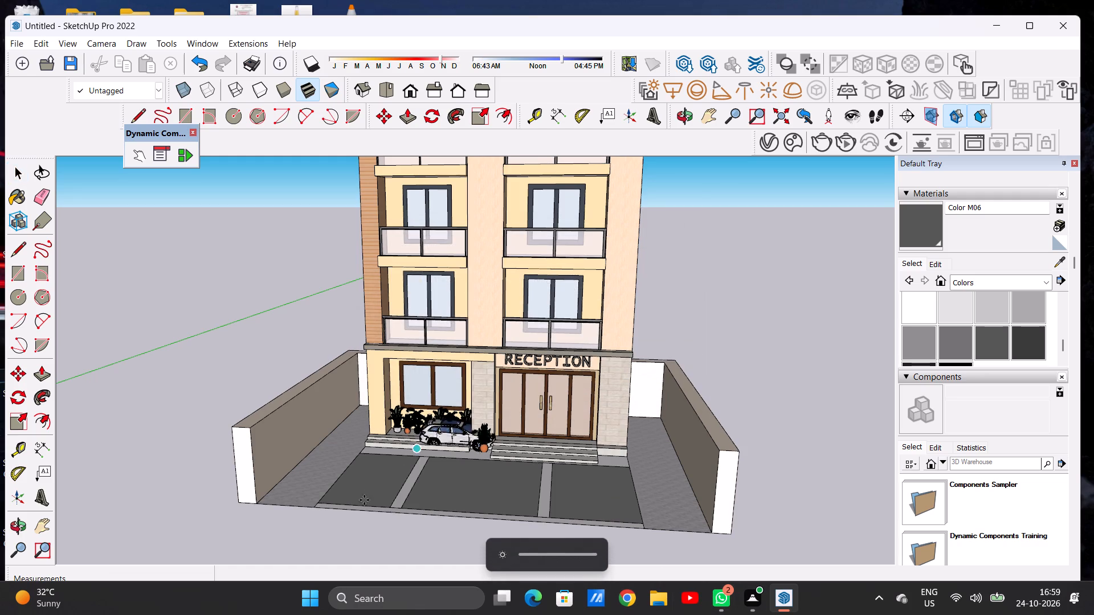
scroll(373, 517, "up", 6)
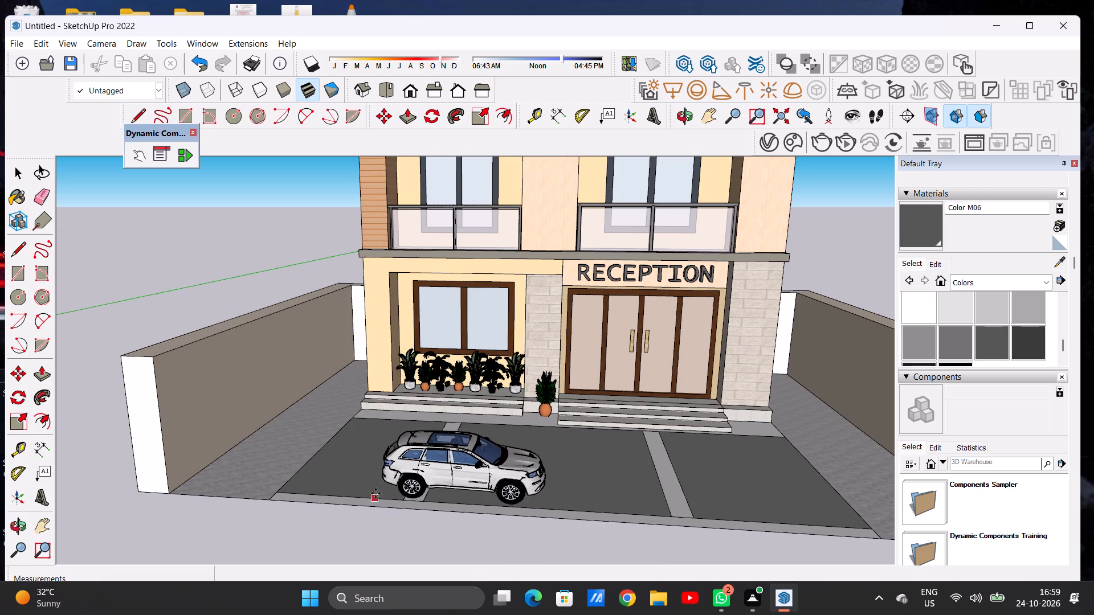
scroll(366, 450, "down", 6)
scroll(365, 450, "up", 5)
scroll(365, 454, "down", 1)
scroll(365, 454, "up", 1)
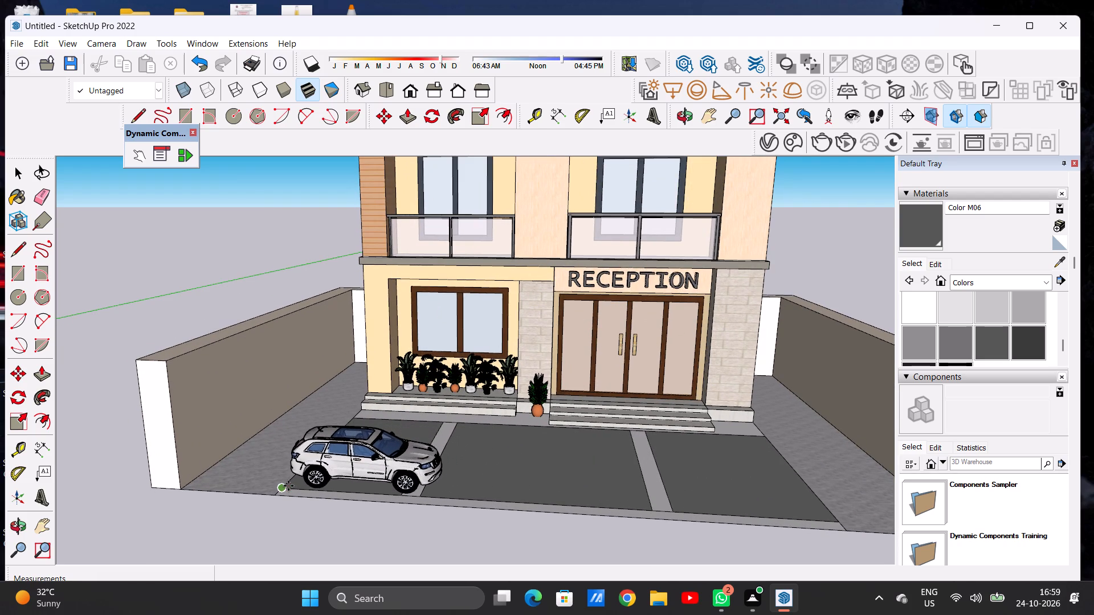
left_click(292, 477)
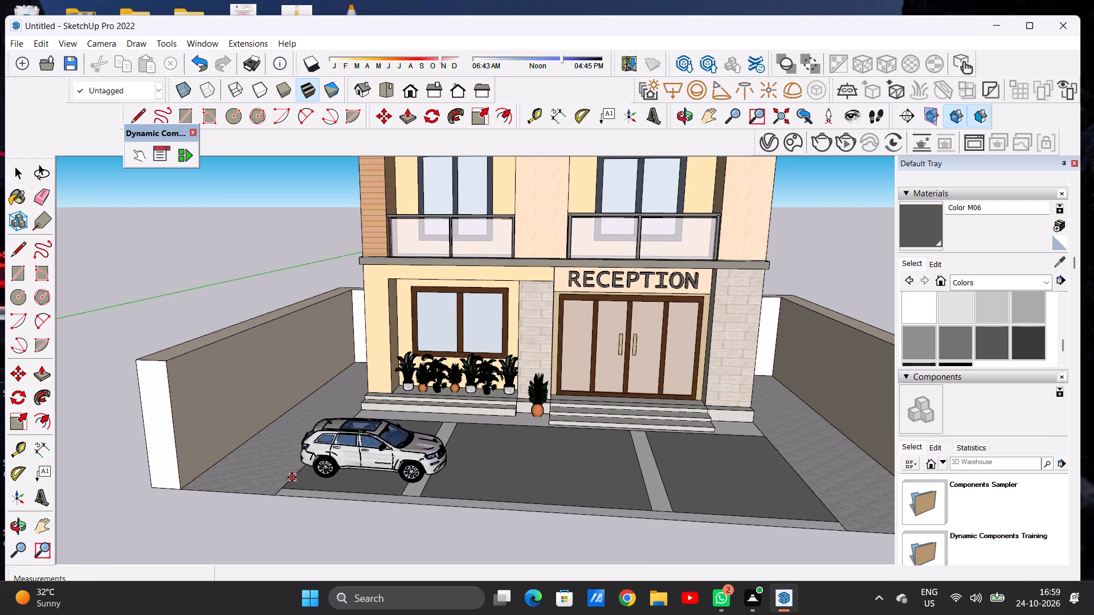
key("space")
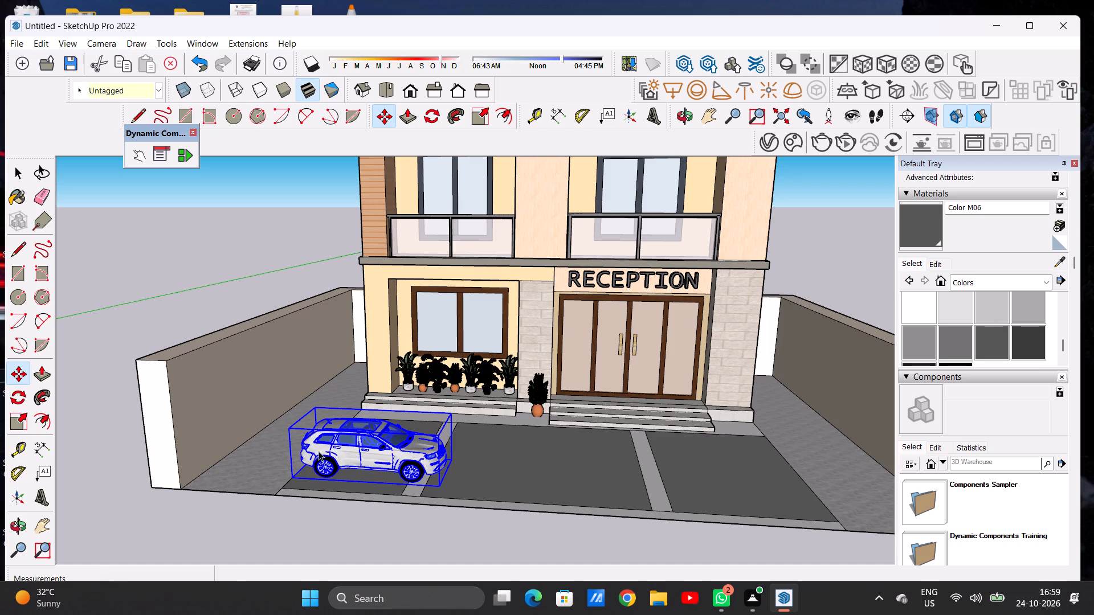
Rotate the car about 86° around its corner on the ground so its front faces the building.
left_click(436, 121)
left_click(295, 483)
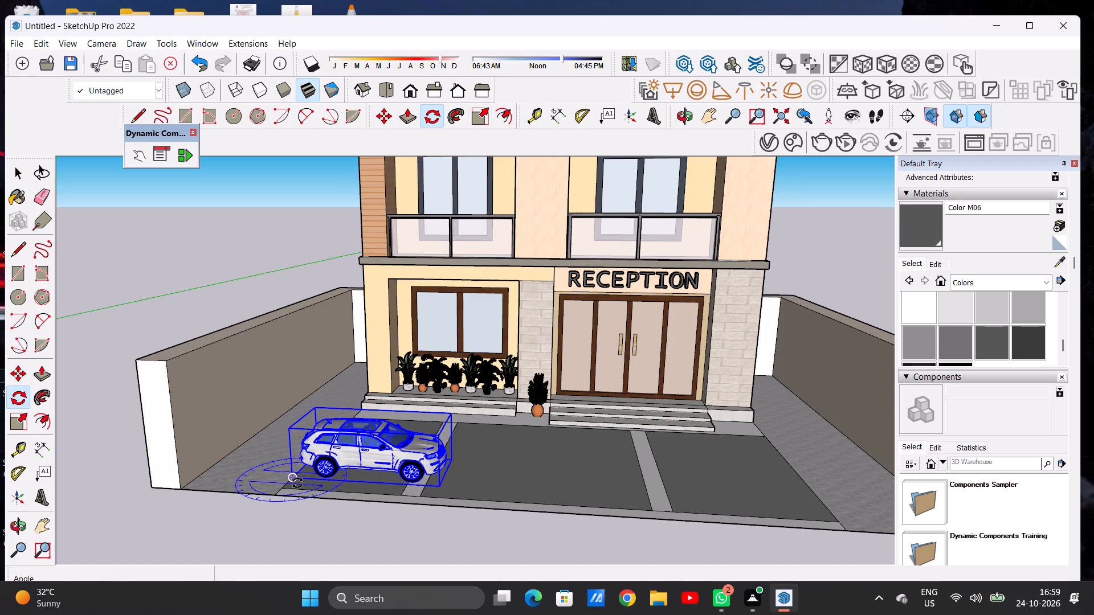
left_click(446, 486)
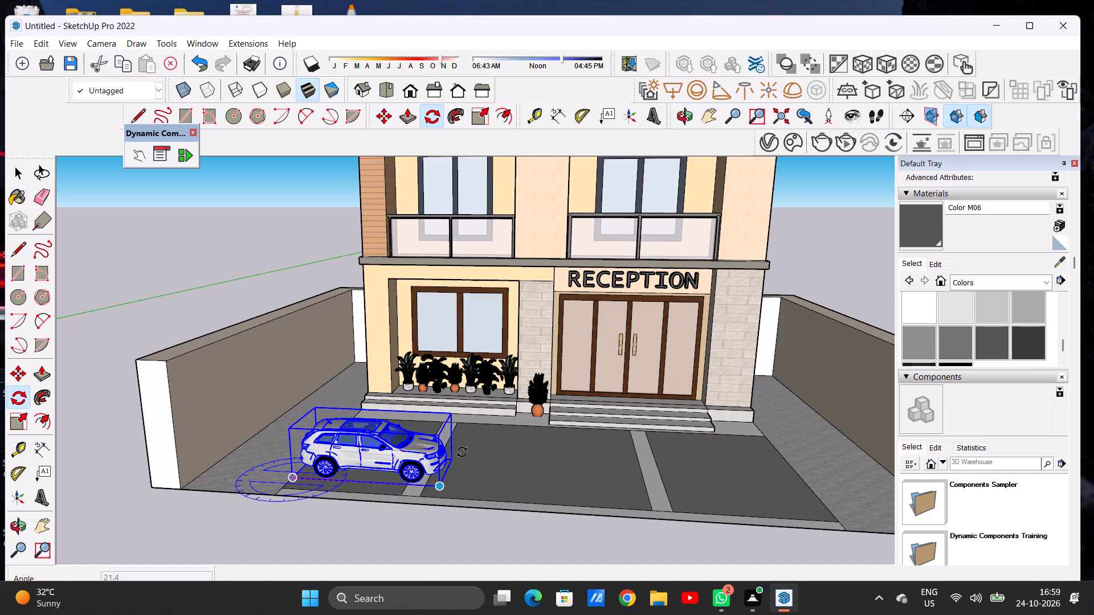
left_click(373, 382)
key("space")
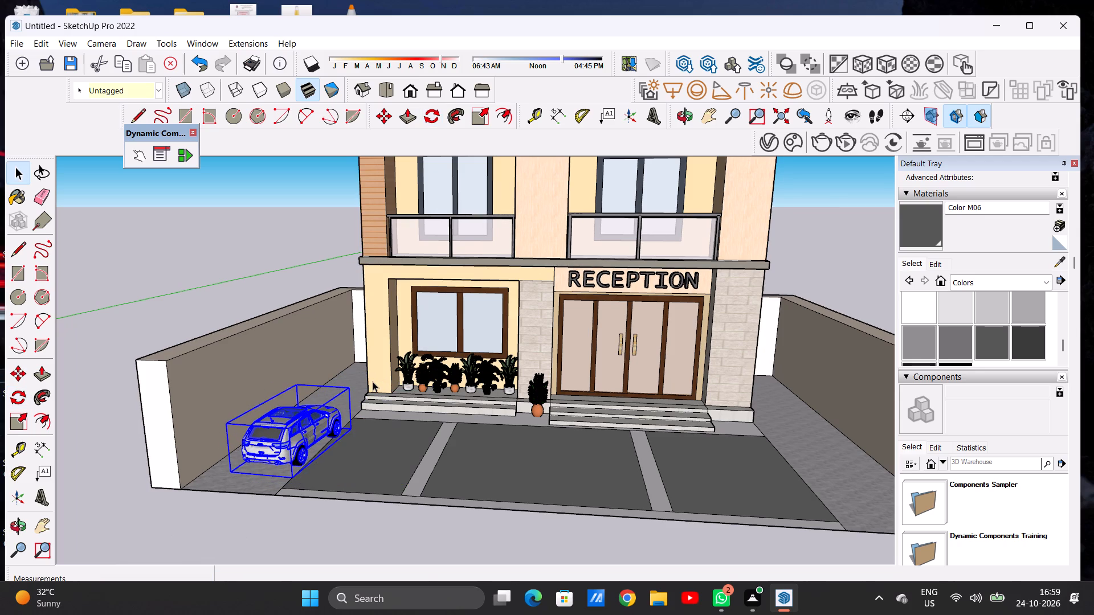
Move the car about 11'7" along the facade into the bay in front of the potted plants, and deselect it.
key("m")
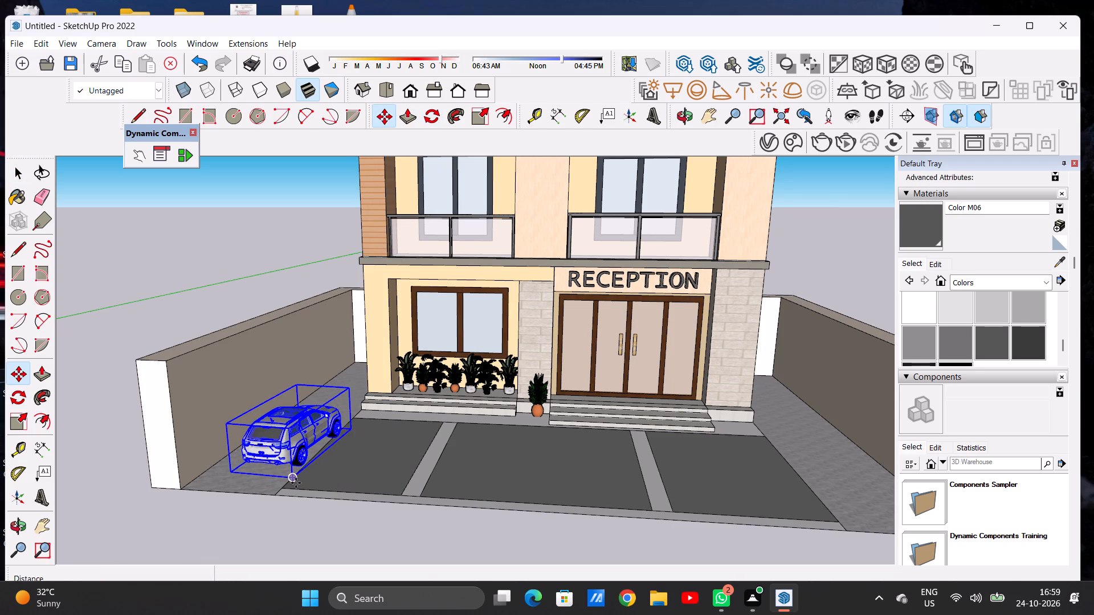
left_click(296, 483)
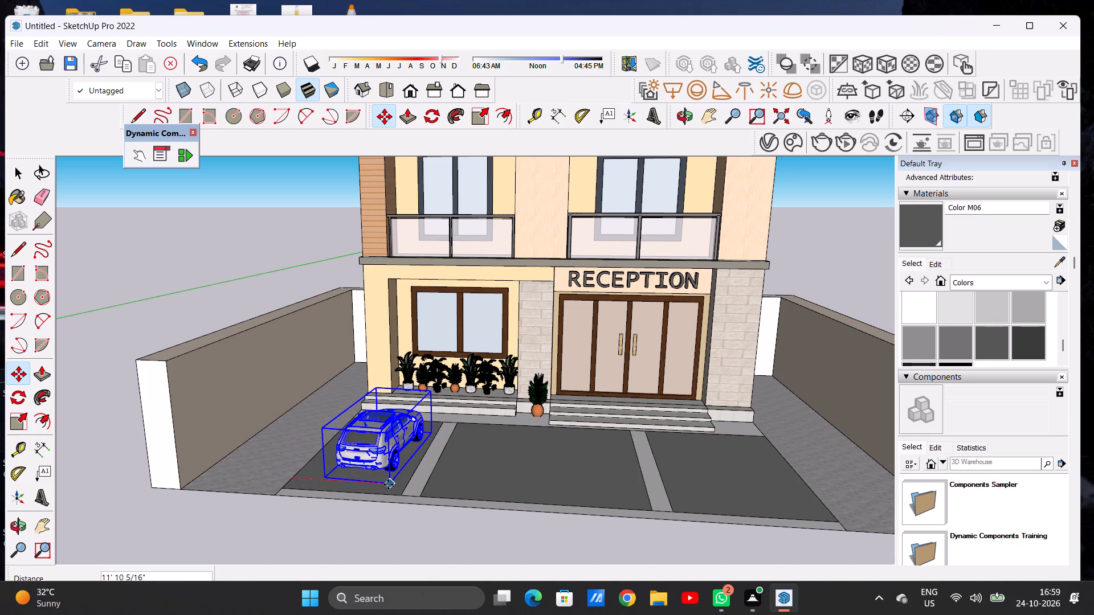
left_click(387, 484)
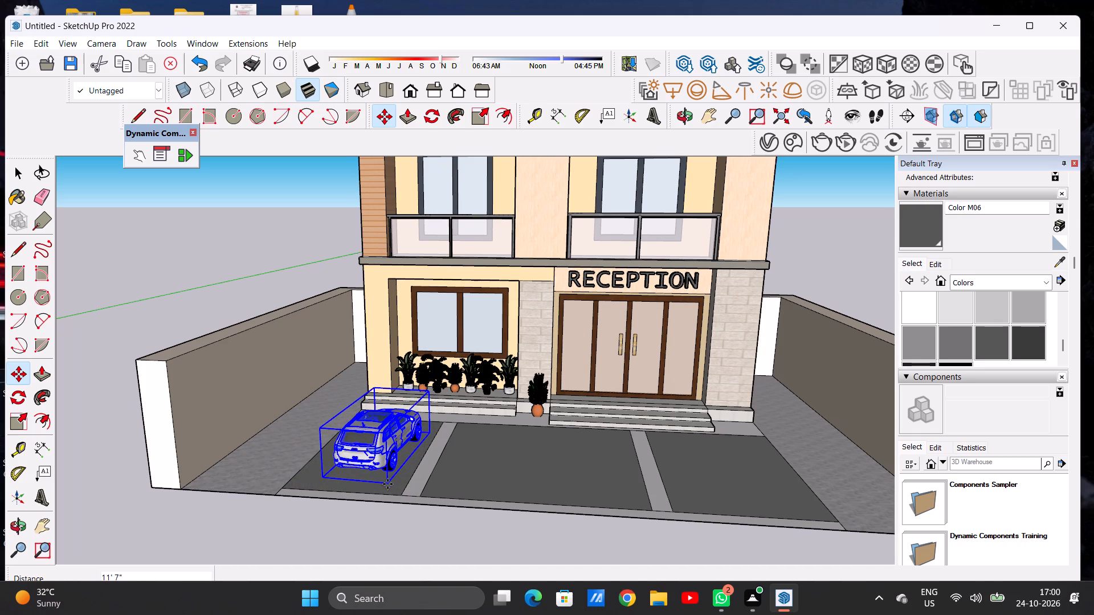
key("space")
left_click(243, 305)
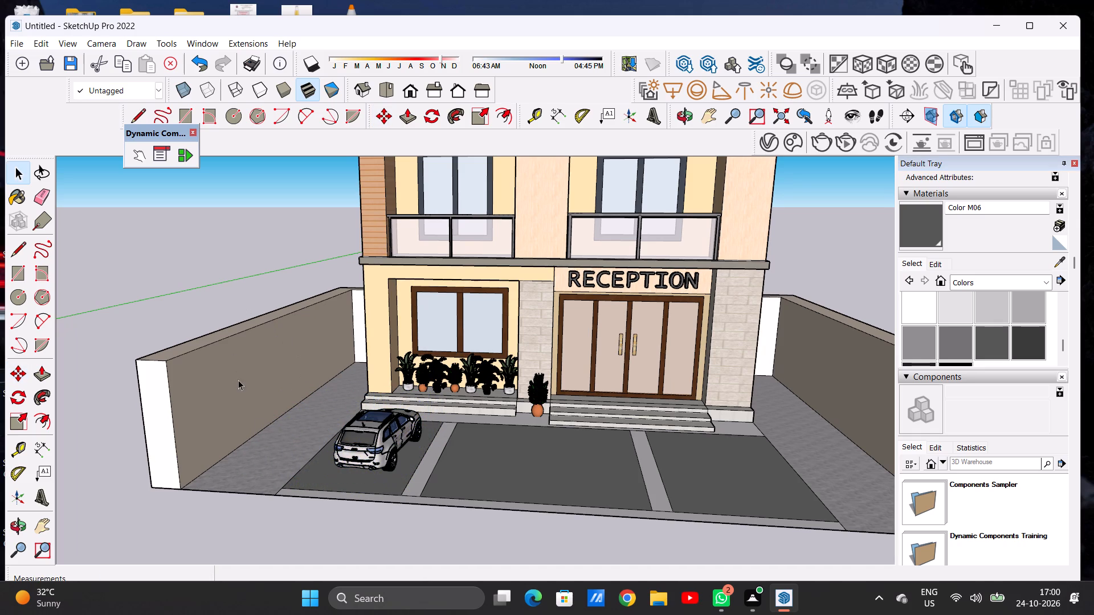
Examine the car's placement in the parking bay and how its wheels meet the ground, from several angles.
scroll(299, 454, "down", 5)
scroll(372, 448, "up", 8)
middle_click_drag(397, 451, 337, 440)
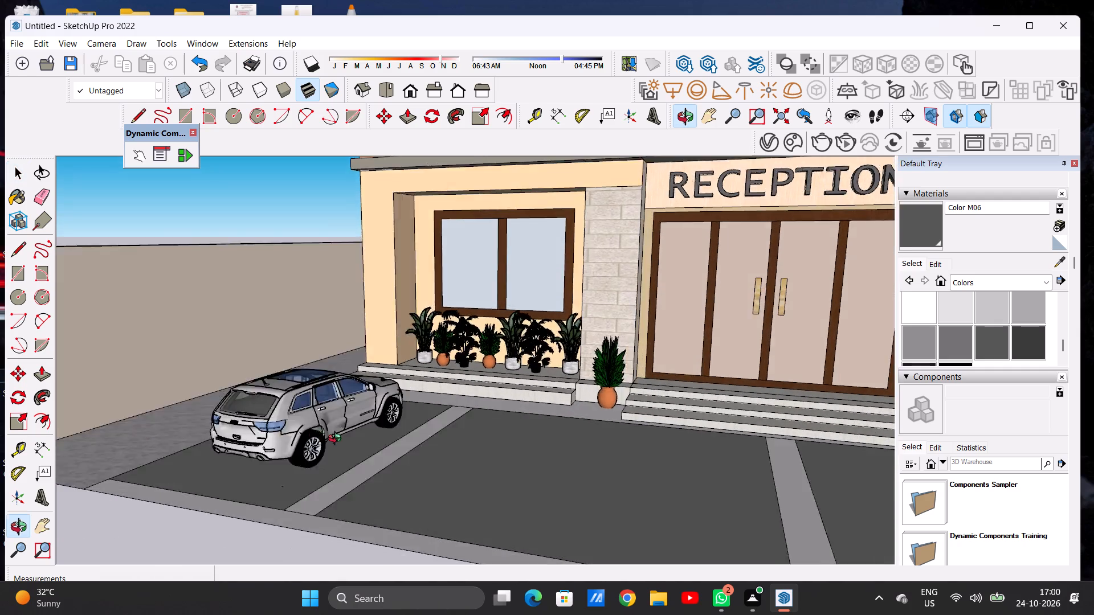
middle_click_drag(337, 440, 233, 425)
scroll(231, 426, "up", 14)
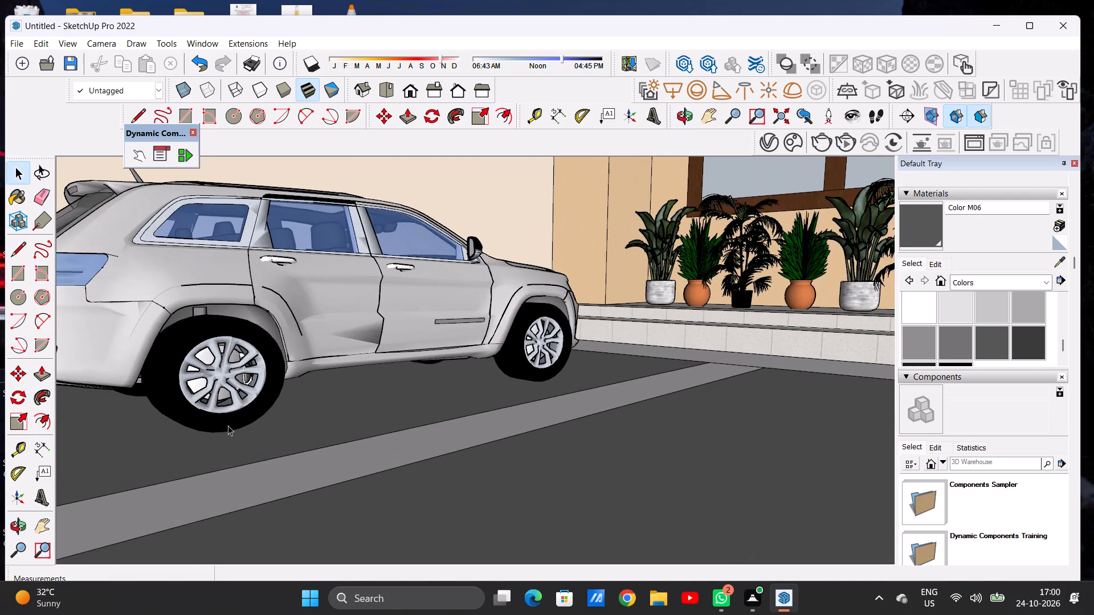
left_click(224, 424)
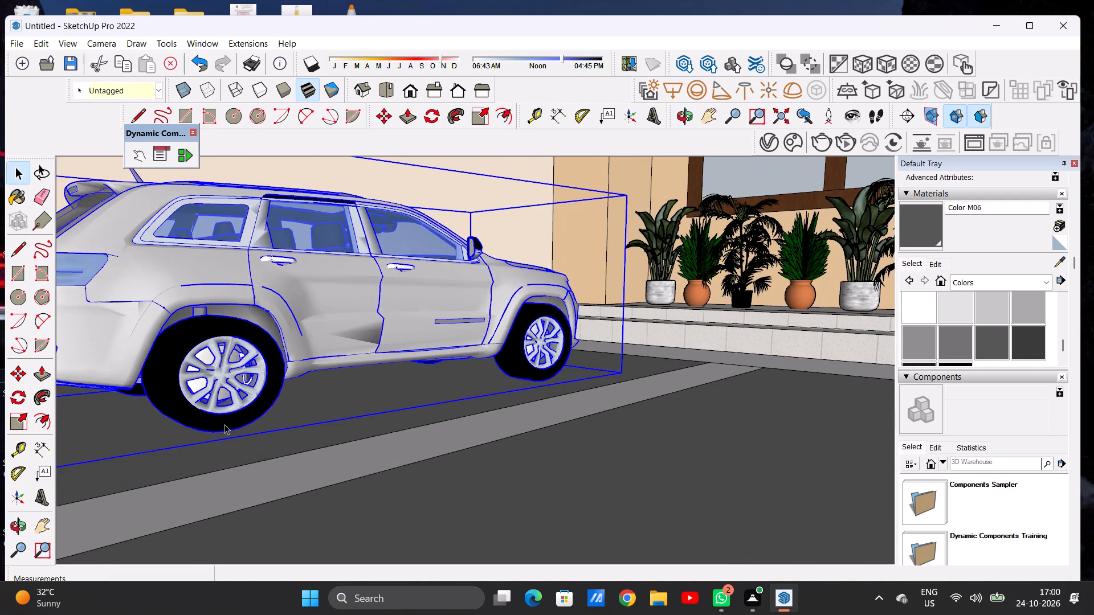
key("space")
scroll(330, 436, "down", 20)
scroll(330, 436, "down", 3)
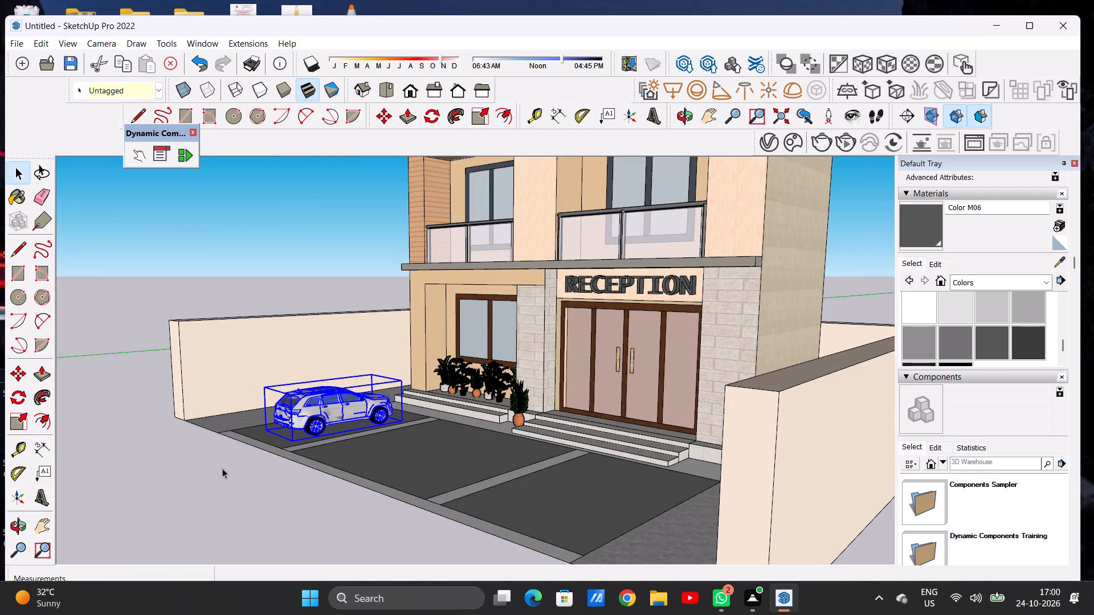
left_click(217, 473)
middle_click_drag(275, 437, 301, 434)
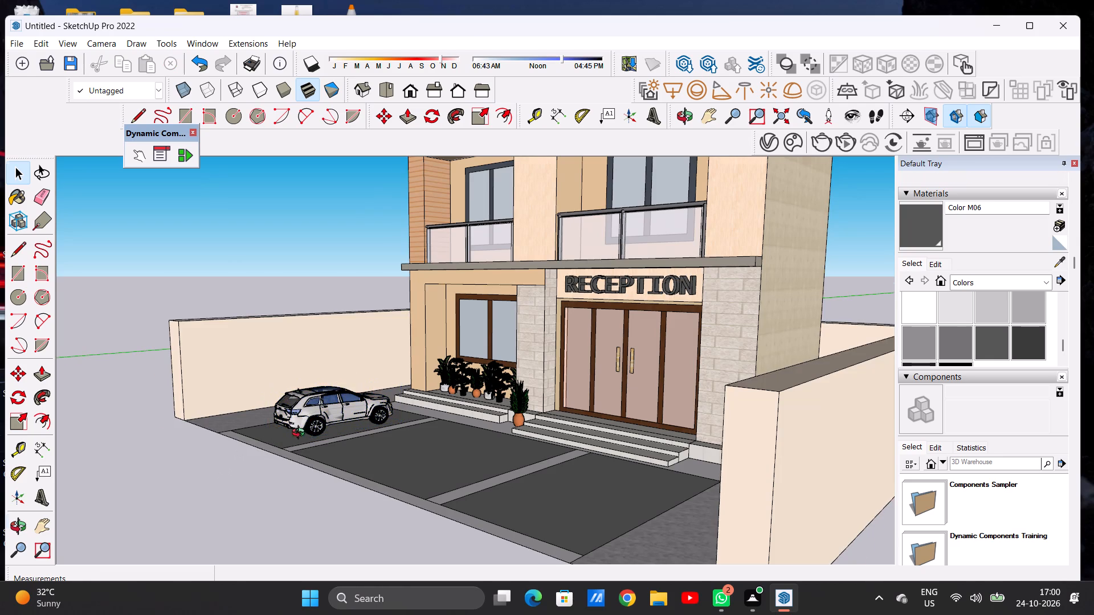
middle_click_drag(301, 434, 521, 440)
middle_click_drag(521, 440, 353, 458)
Scale the car's height by about 1.39 along the blue axis, and deselect it.
scroll(317, 400, "up", 1)
scroll(317, 400, "down", 1)
scroll(317, 400, "up", 10)
left_click(275, 456)
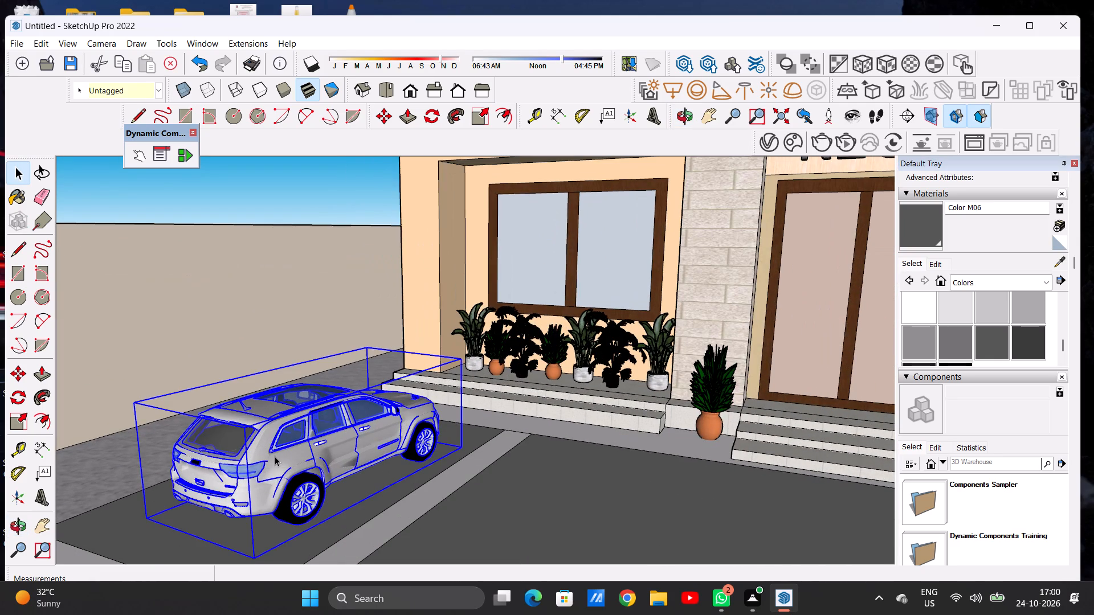
left_click(474, 121)
left_click(319, 374)
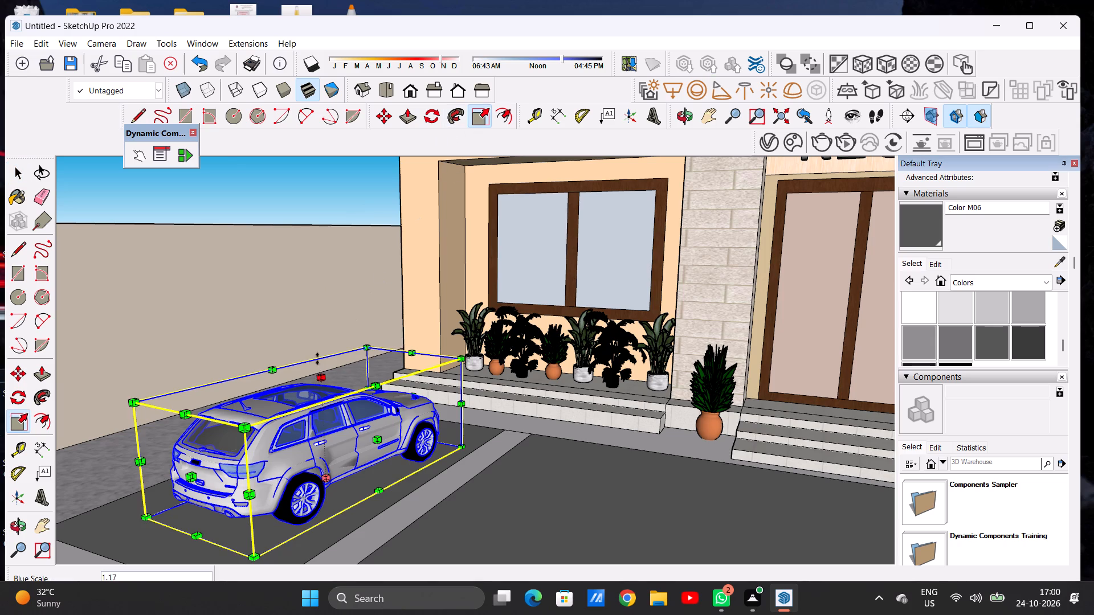
left_click(324, 337)
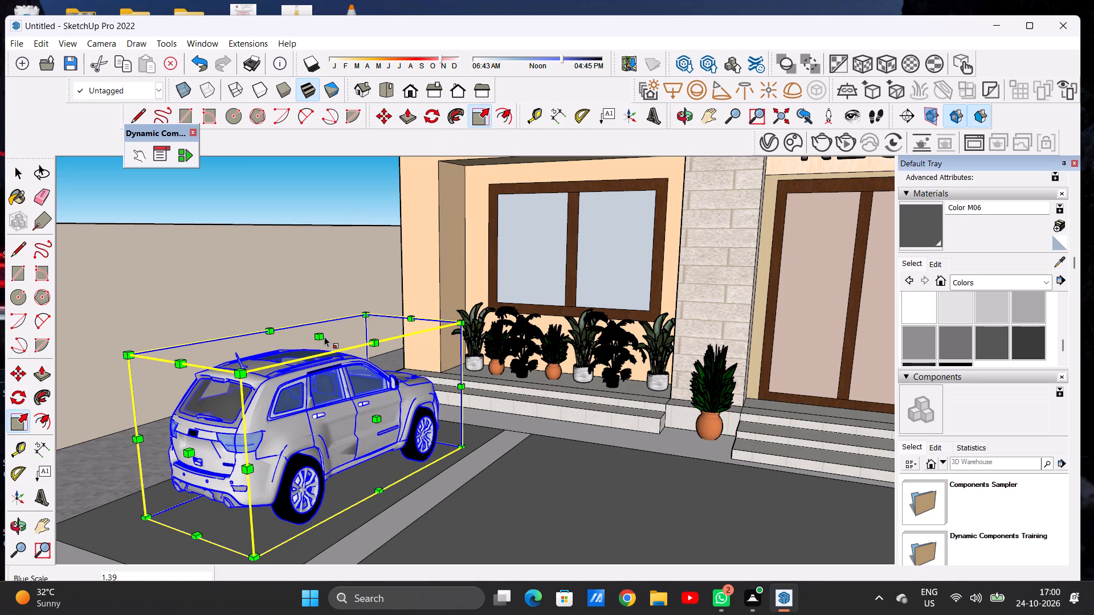
key("space")
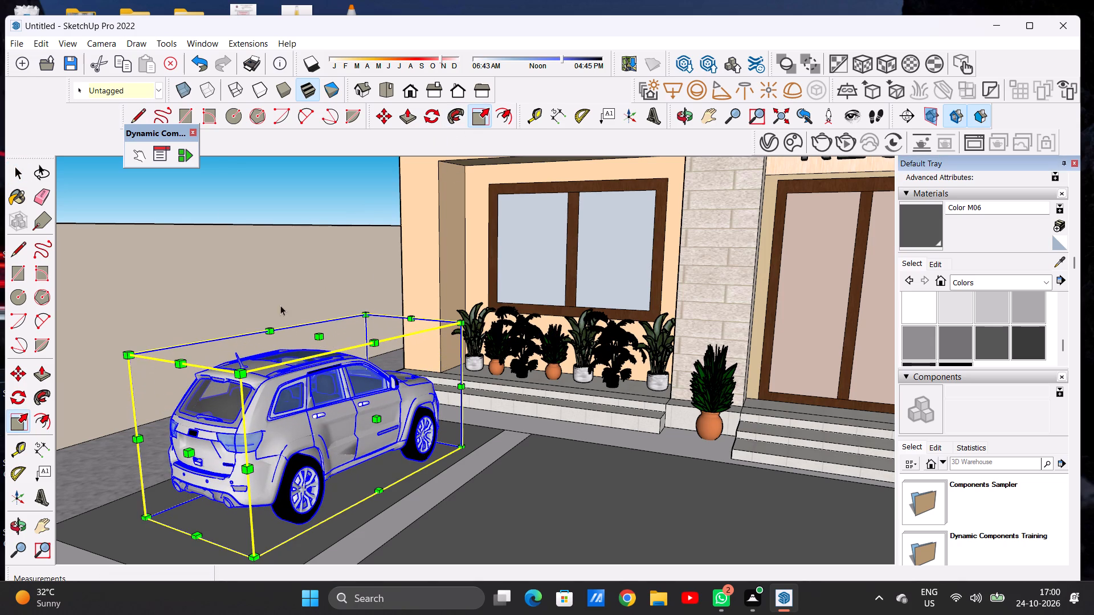
left_click(226, 197)
Examine the heightened car, its parking bay and the hotel's front facade from several angles and distances.
scroll(284, 314, "down", 6)
scroll(313, 360, "down", 4)
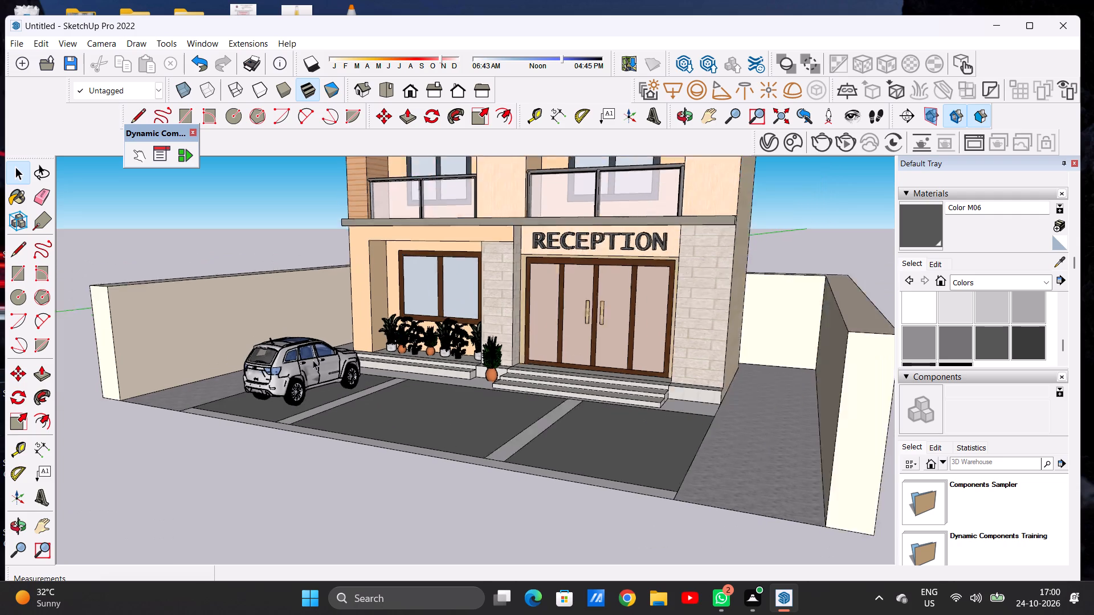
middle_click_drag(348, 389, 612, 373)
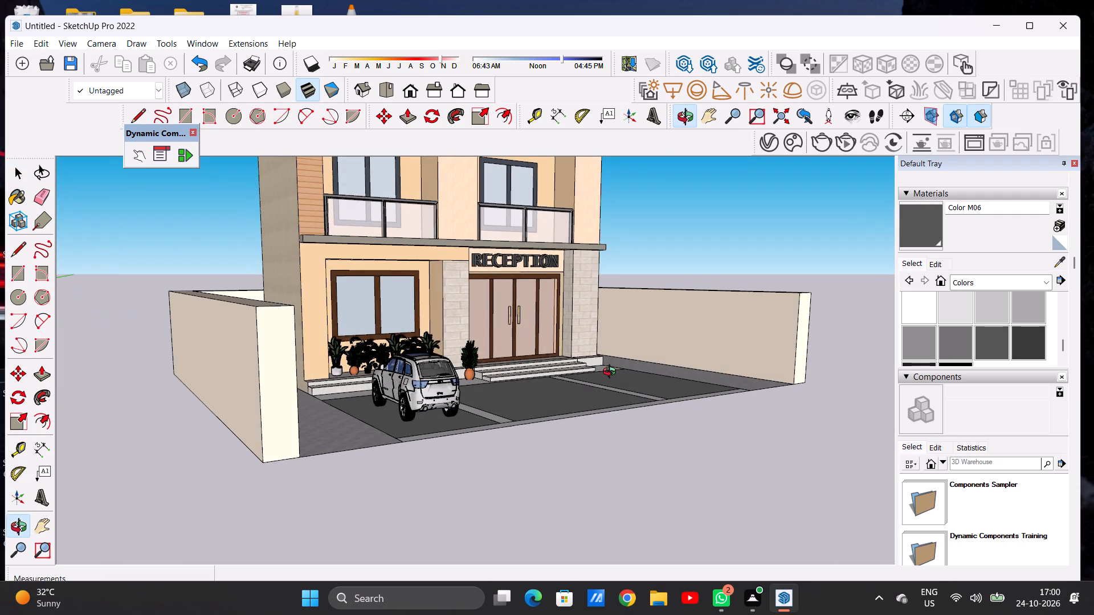
middle_click_drag(612, 373, 508, 373)
scroll(380, 382, "up", 7)
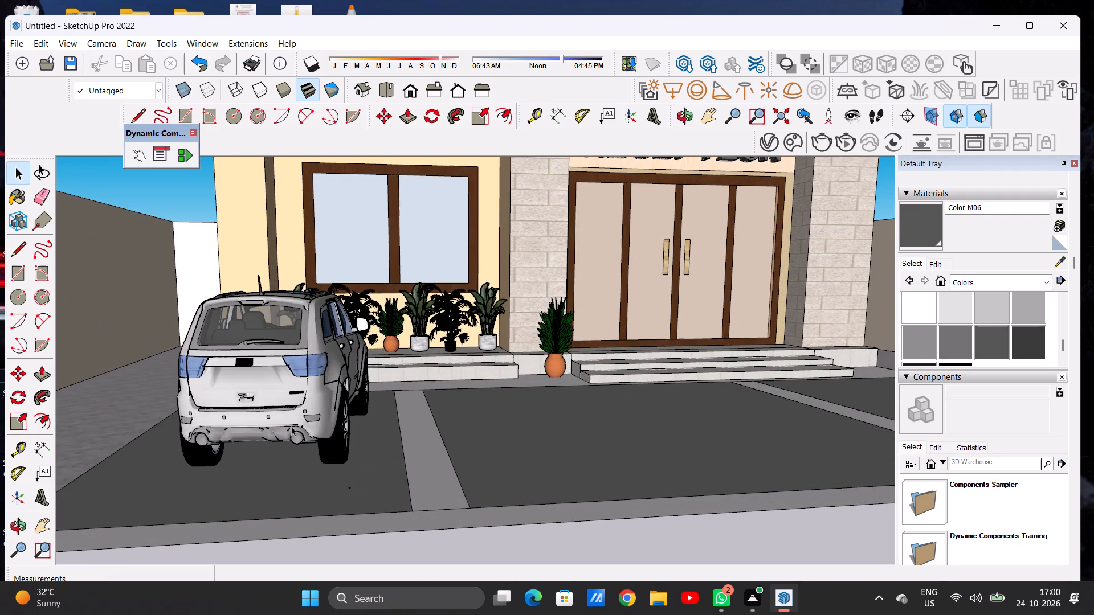
scroll(285, 438, "down", 1)
scroll(285, 438, "up", 13)
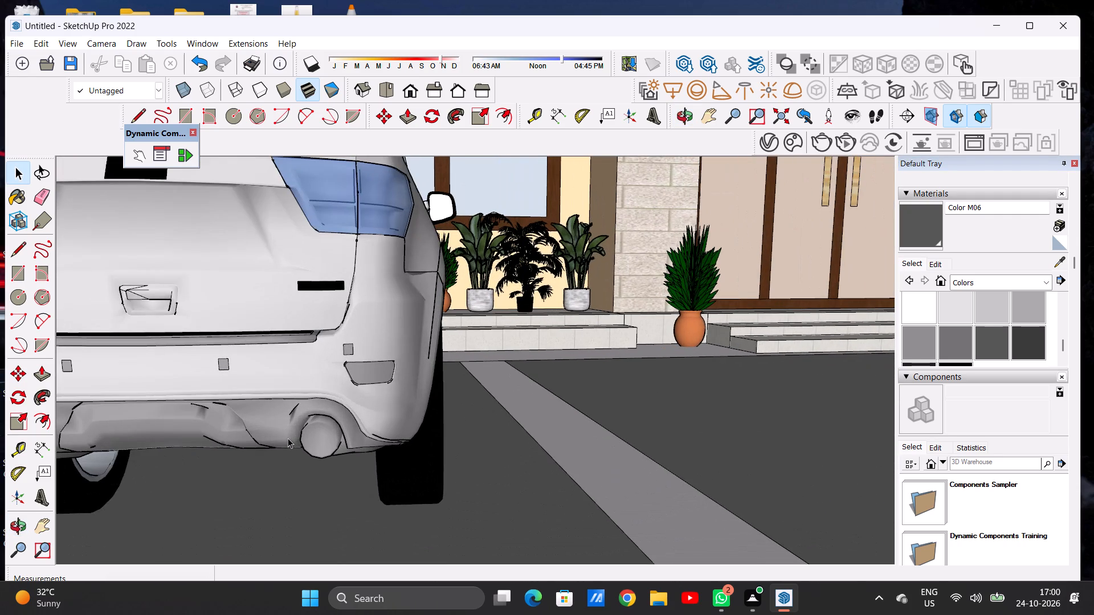
scroll(288, 438, "down", 15)
scroll(288, 438, "down", 6)
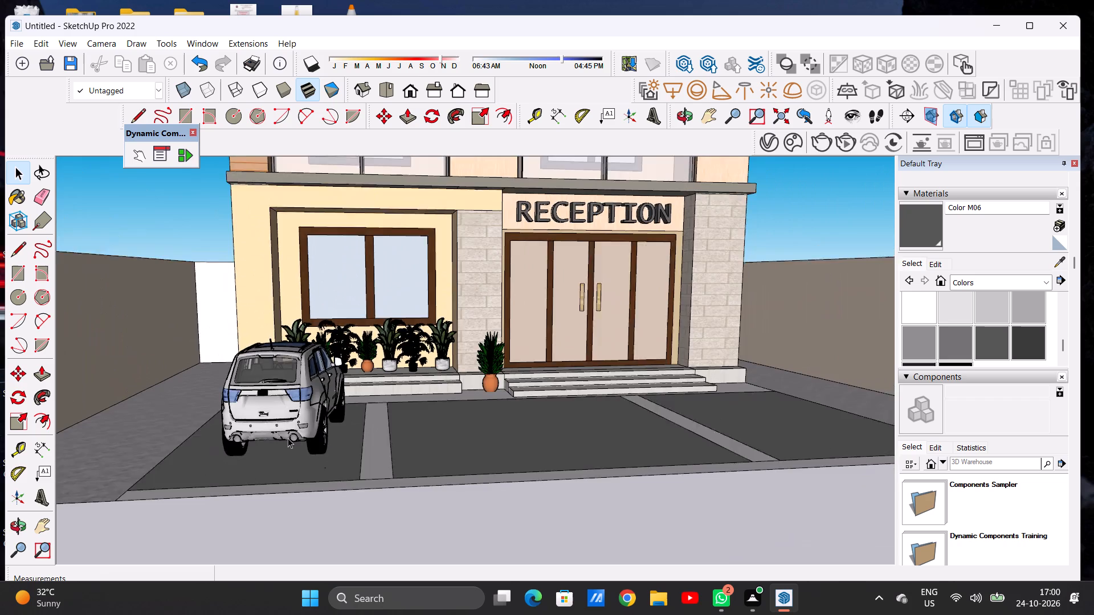
scroll(288, 438, "down", 7)
middle_click_drag(456, 429, 299, 424)
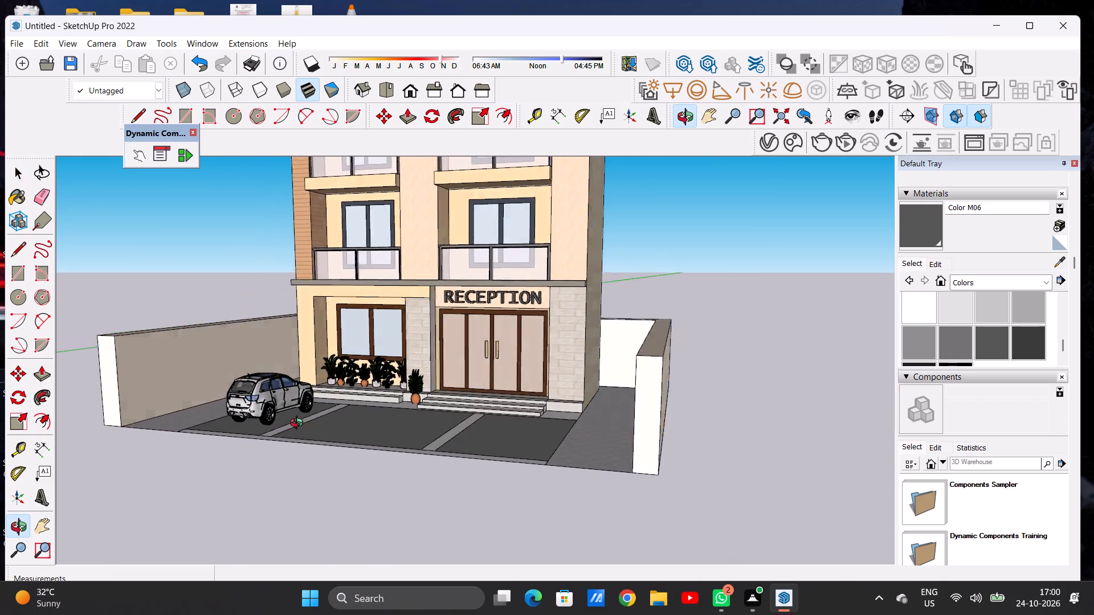
middle_click_drag(299, 424, 310, 502)
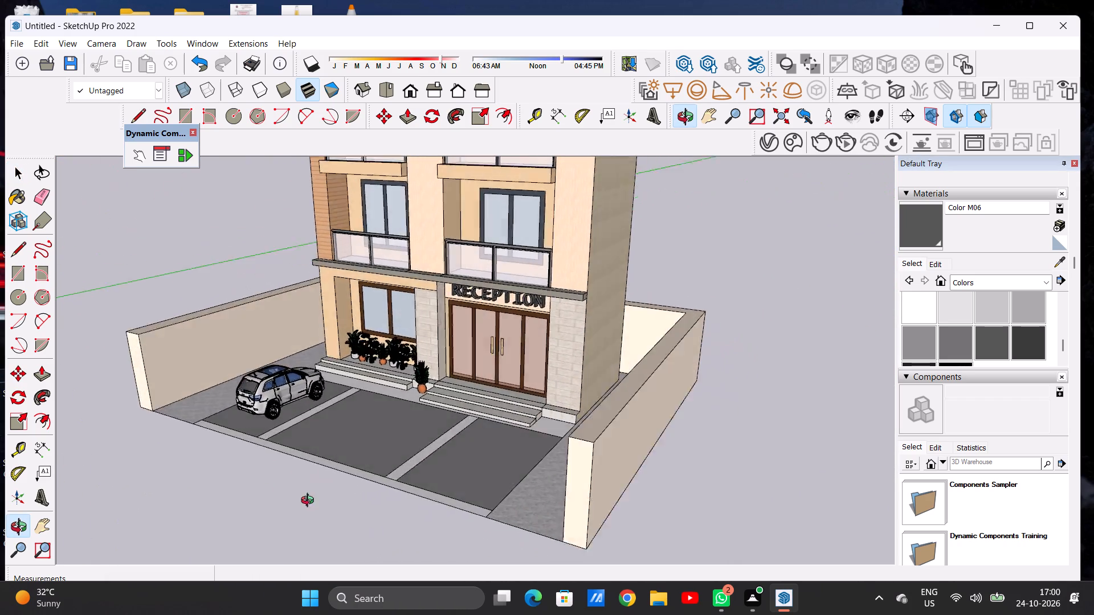
middle_click_drag(310, 502, 435, 499)
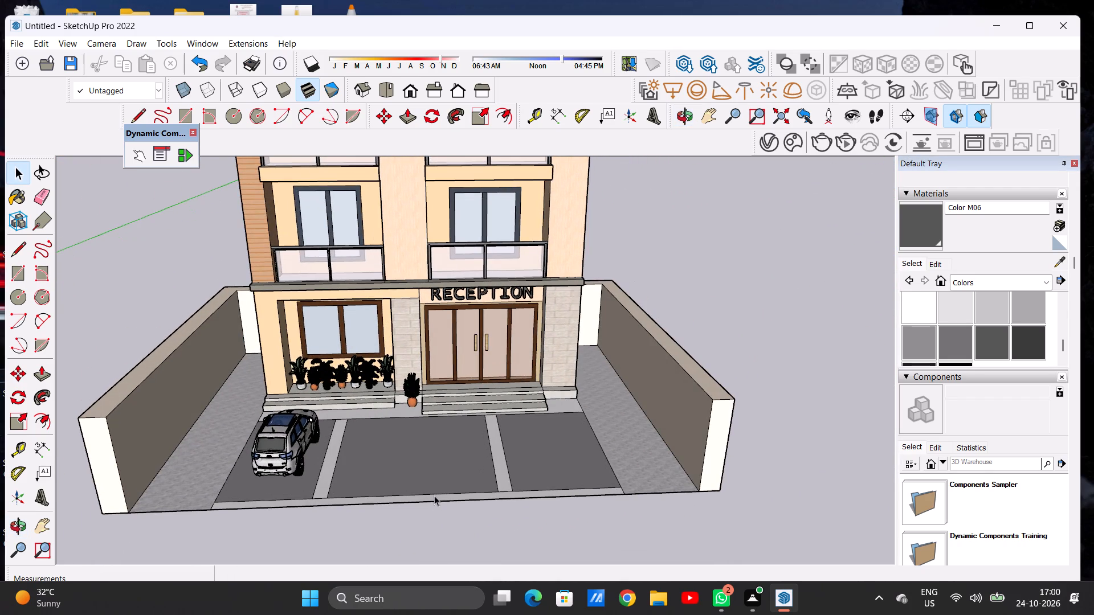
scroll(397, 519, "down", 2)
scroll(397, 519, "up", 1)
scroll(397, 519, "down", 3)
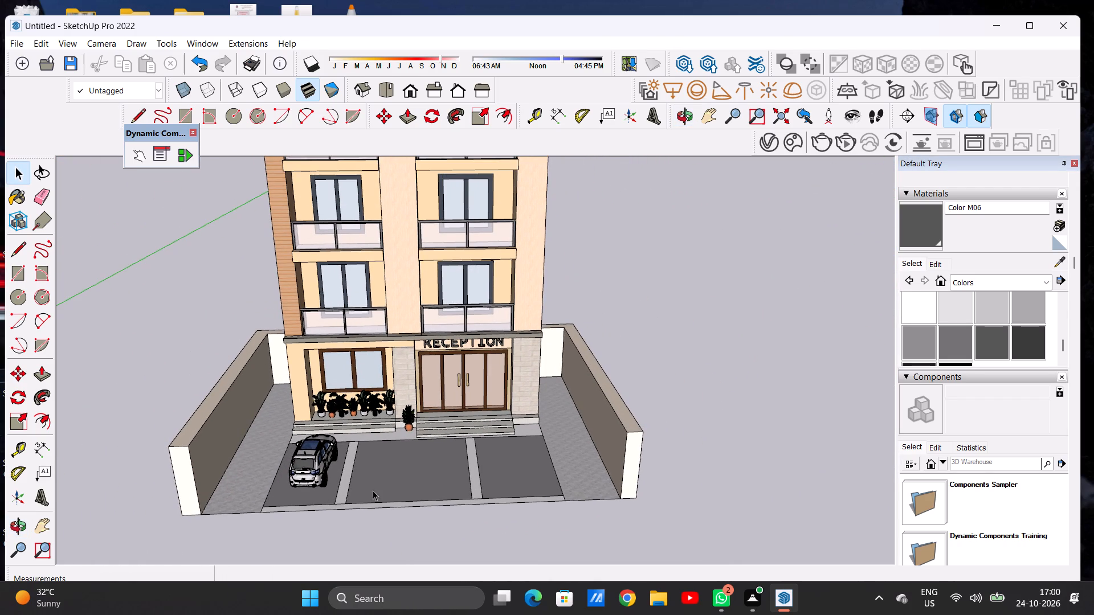
Scale the parked SUV's length by about 1.19 along the red axis, extending its rear away from the hotel.
scroll(338, 462, "up", 7)
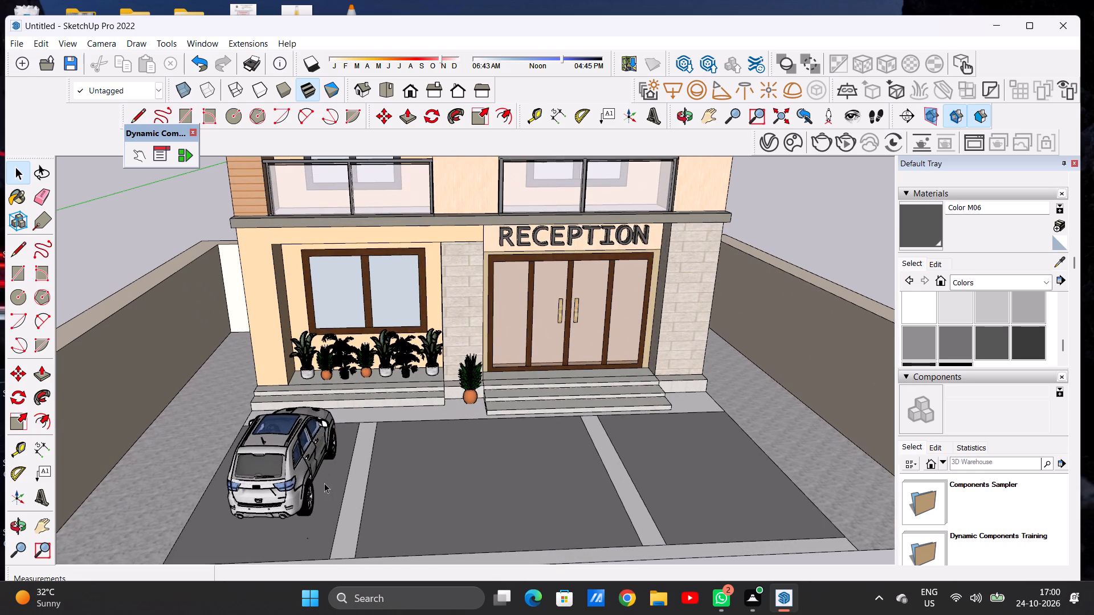
middle_click_drag(312, 480, 146, 499)
scroll(198, 390, "up", 5)
scroll(198, 390, "down", 1)
scroll(198, 390, "up", 1)
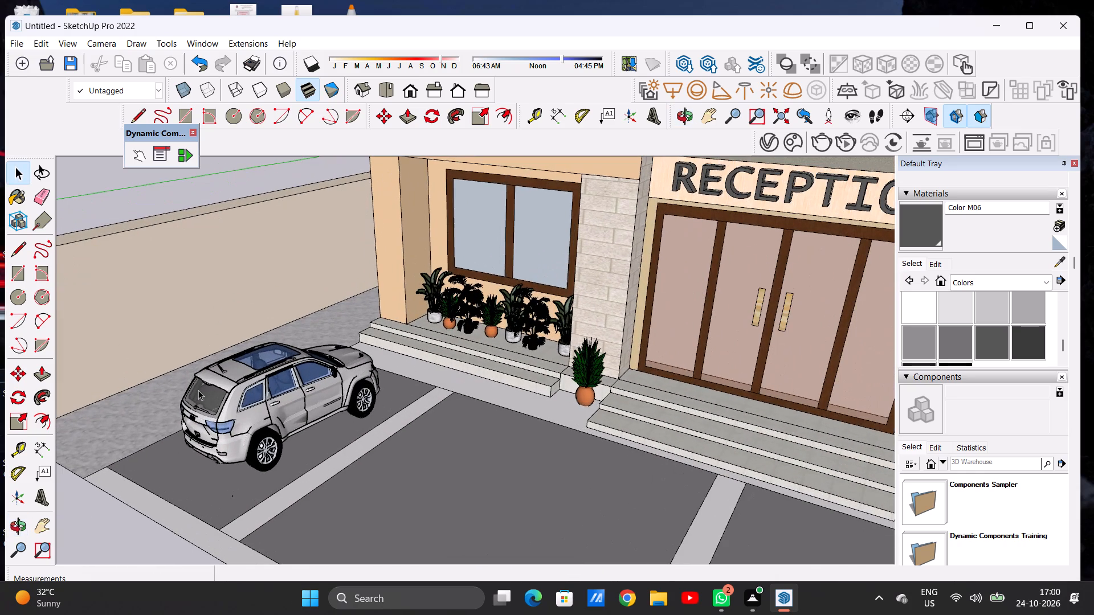
left_click(211, 406)
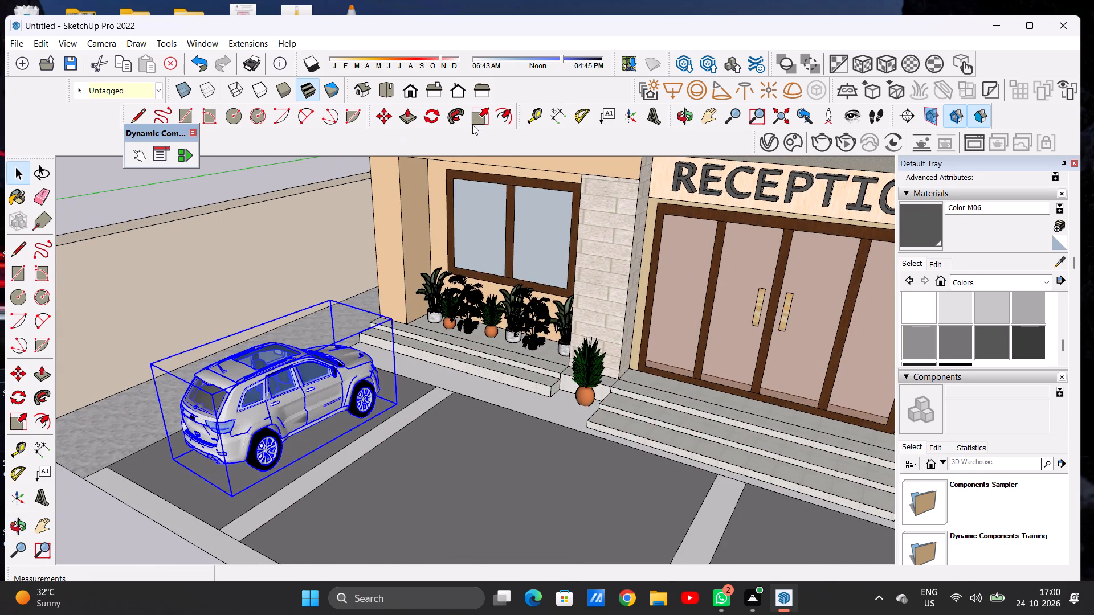
left_click(476, 115)
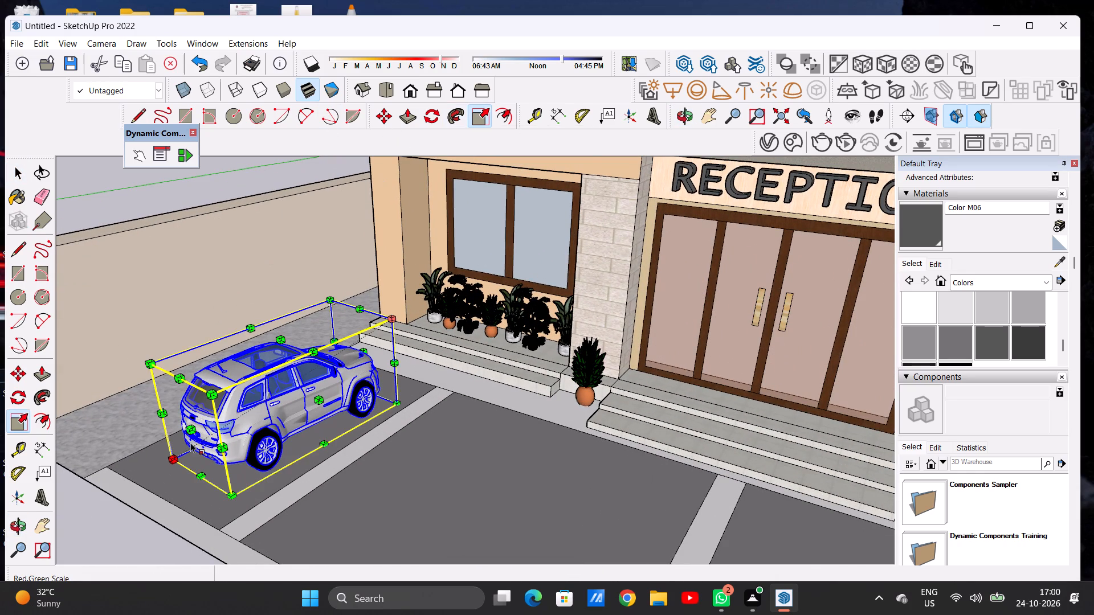
left_click(191, 432)
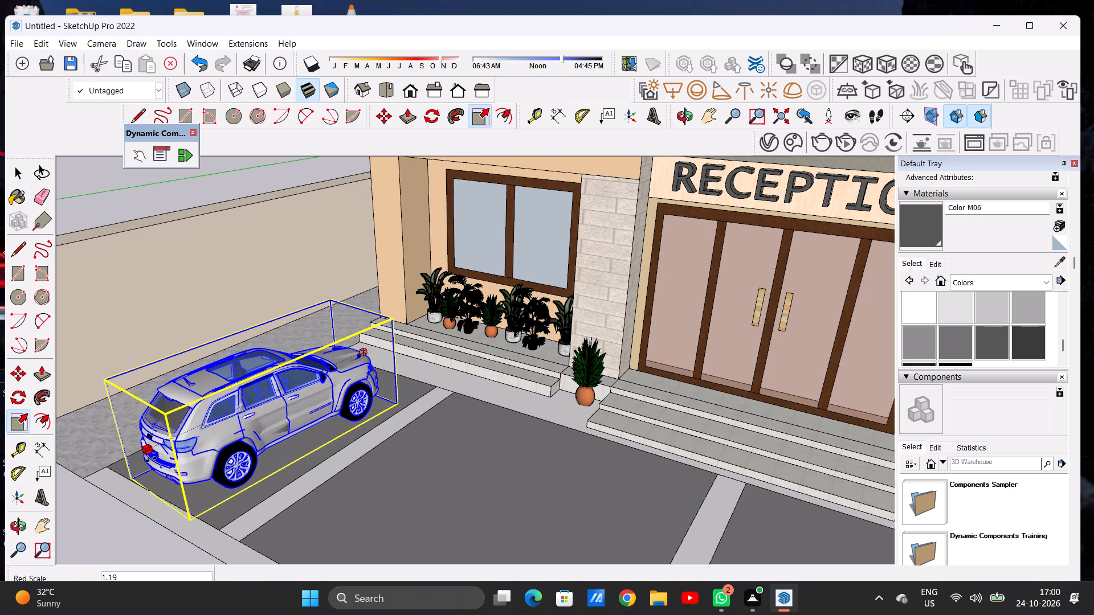
left_click(151, 460)
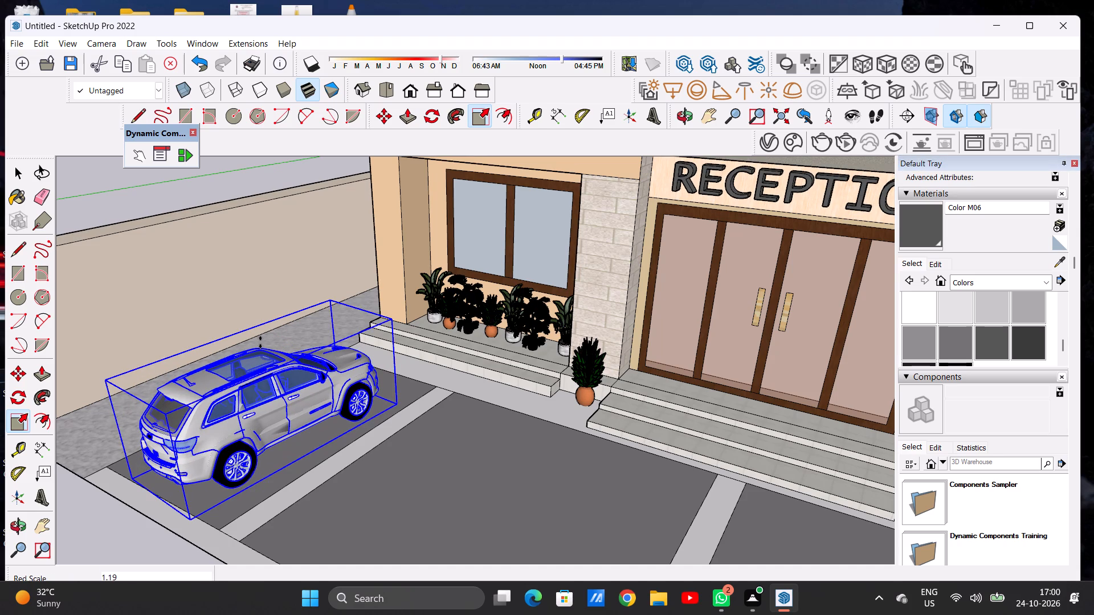
Scale the parked SUV's height by about 1.28 along the blue axis, and deselect it.
left_click(260, 342)
left_click(259, 318)
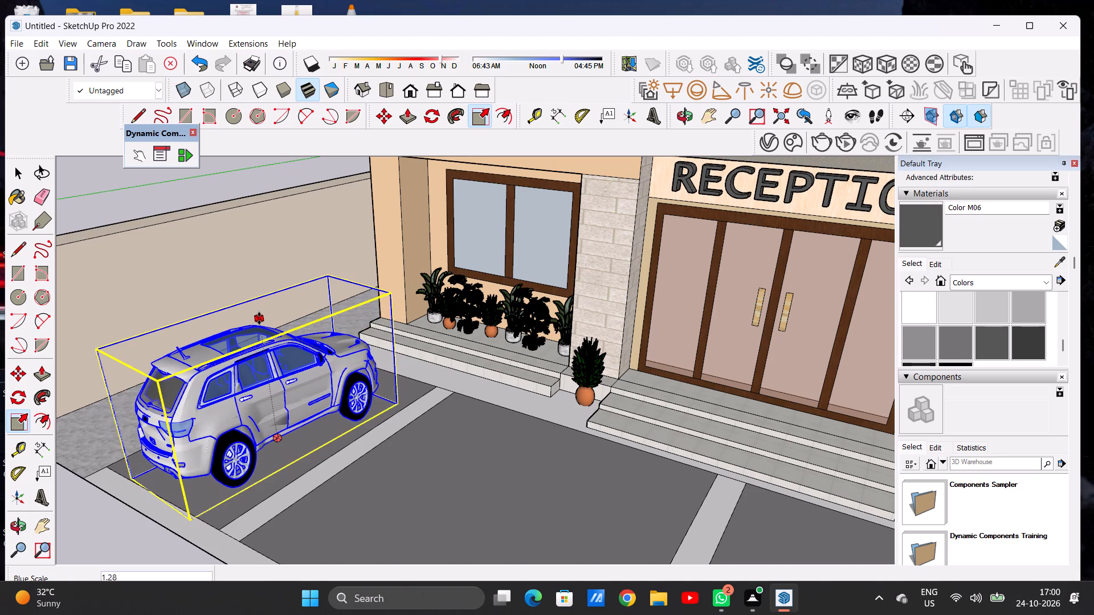
key("space")
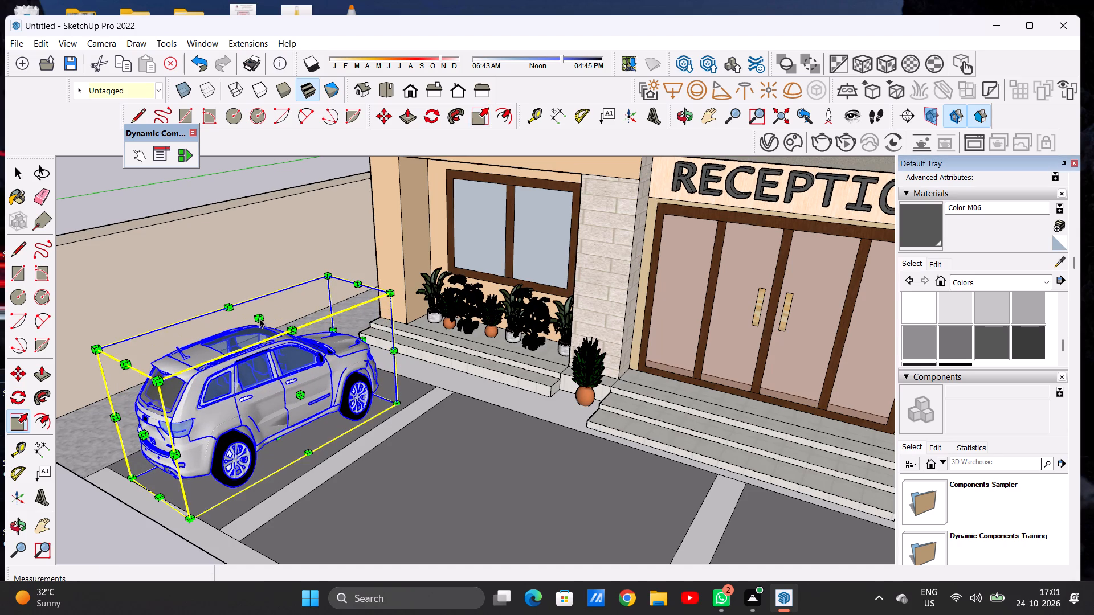
scroll(266, 322, "down", 5)
scroll(320, 346, "down", 5)
left_click(227, 229)
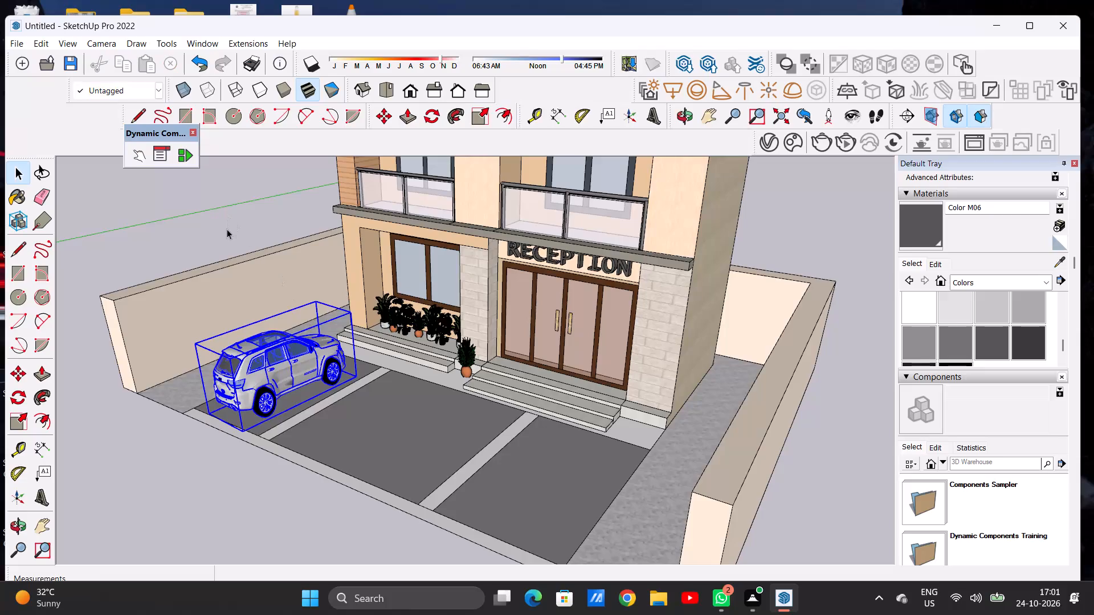
Examine the enlarged SUV's proportions against its parking bay and the hotel front from several angles and distances.
scroll(351, 346, "down", 5)
middle_click_drag(251, 411, 496, 378)
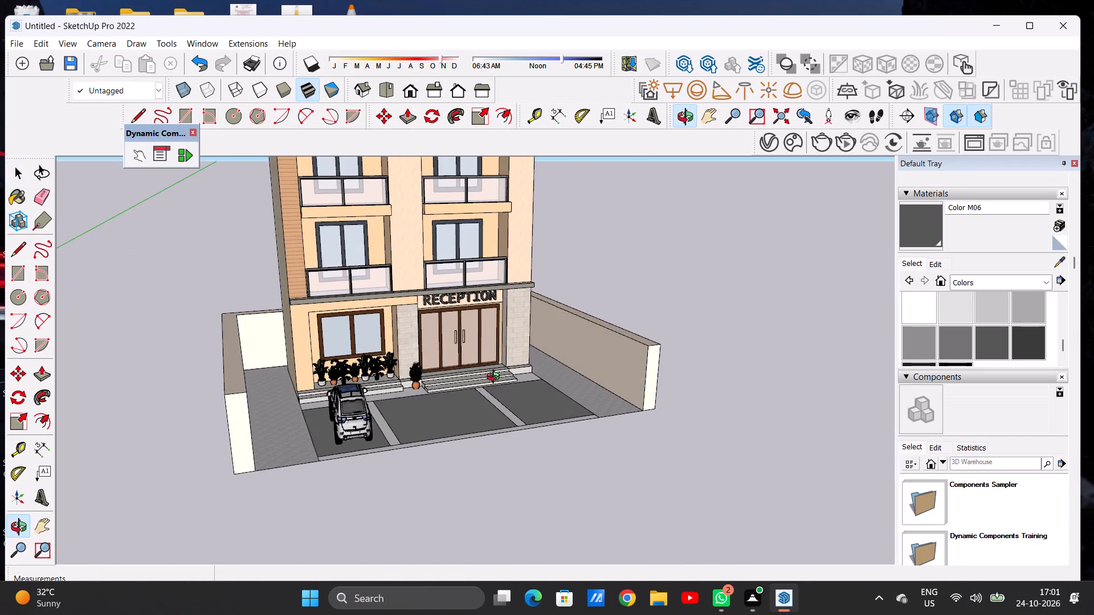
middle_click_drag(496, 378, 401, 415)
scroll(485, 430, "up", 3)
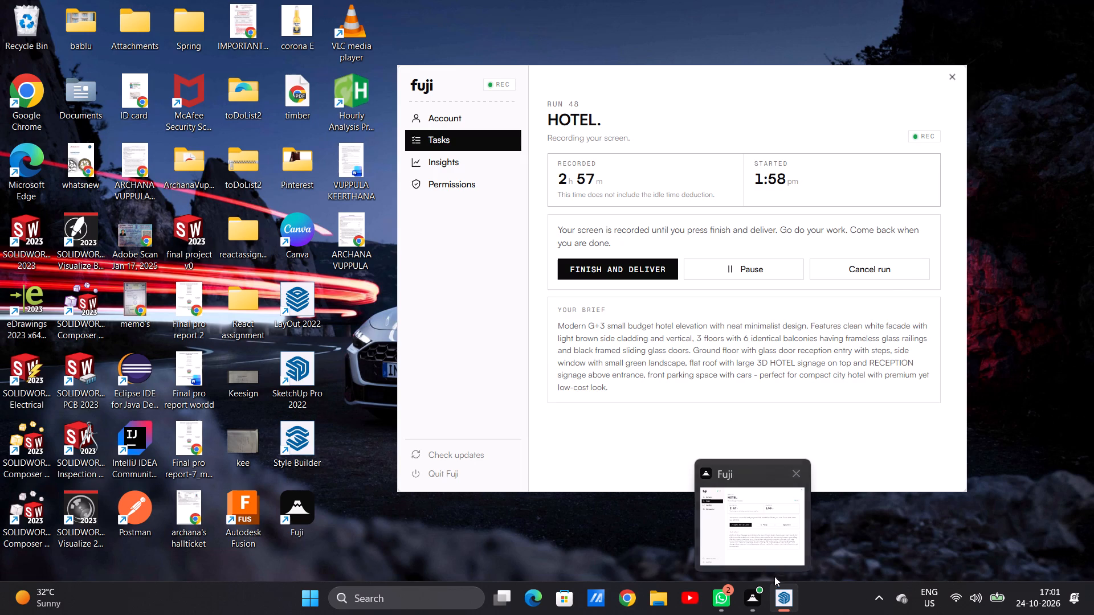
left_click(764, 534)
scroll(470, 441, "down", 2)
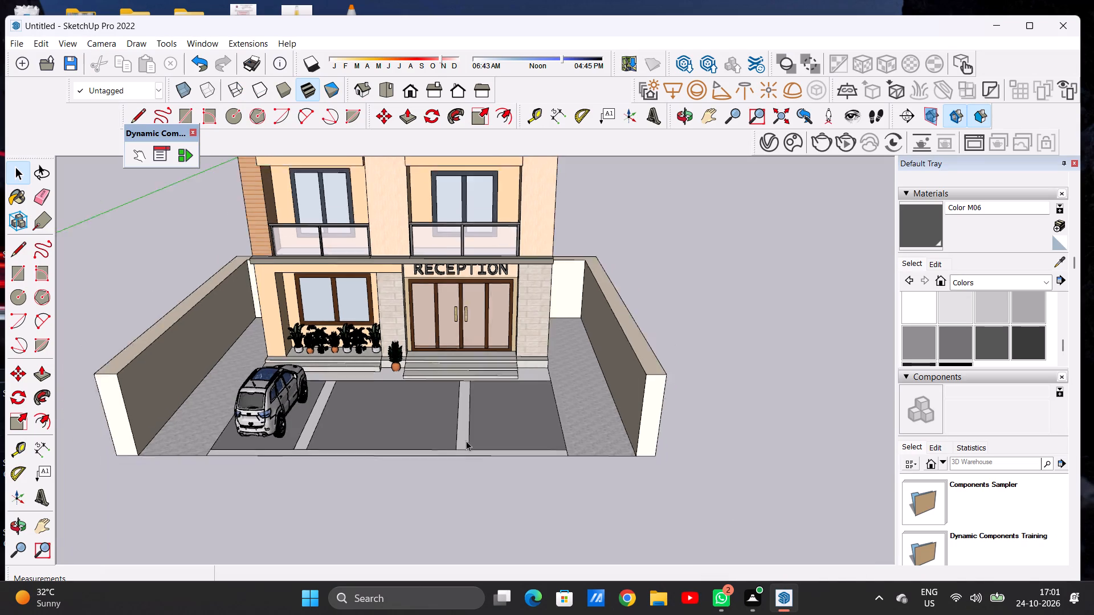
scroll(466, 441, "down", 3)
scroll(321, 406, "up", 5)
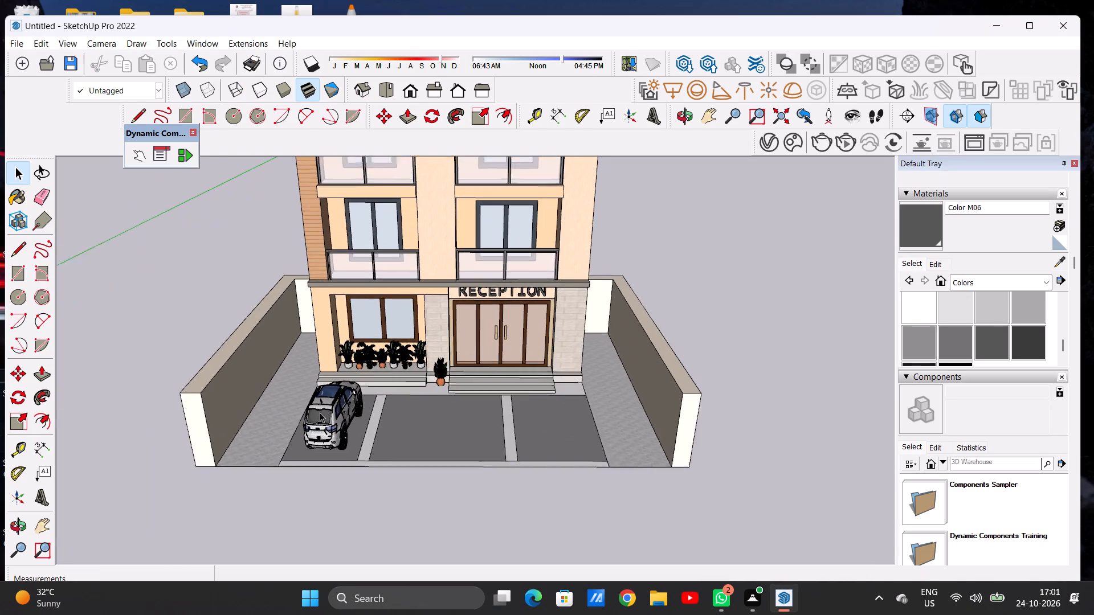
middle_click_drag(312, 428, 532, 412)
middle_click_drag(517, 419, 421, 432)
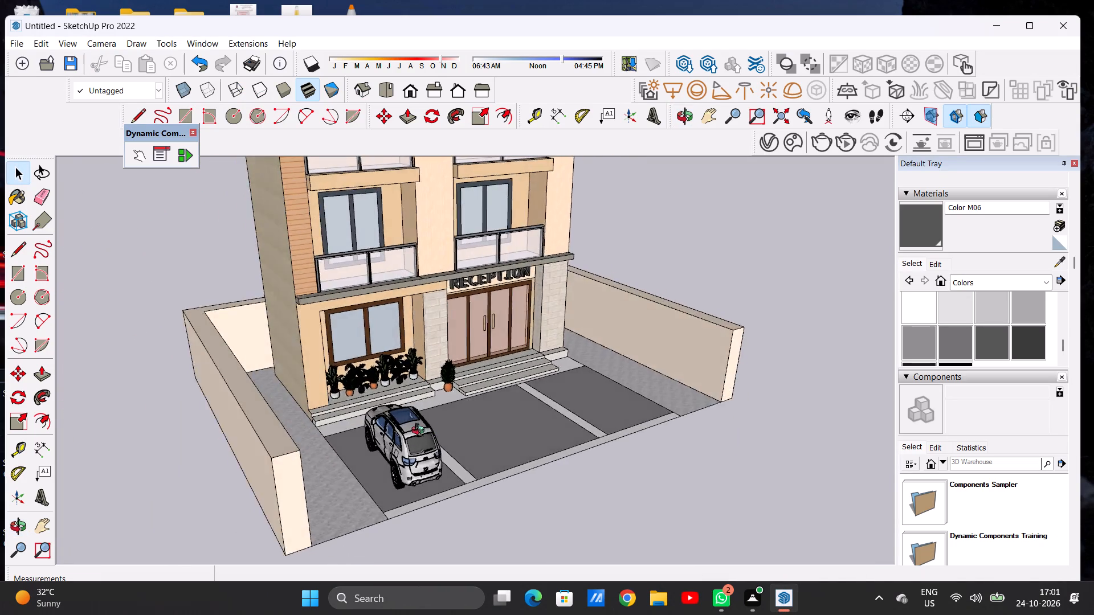
middle_click_drag(421, 432, 196, 457)
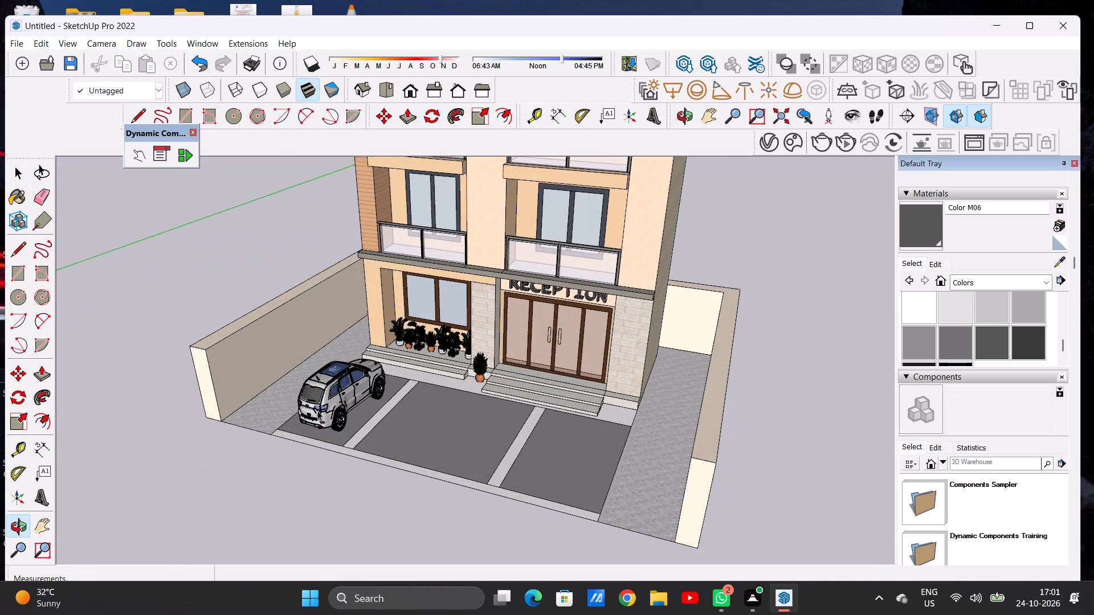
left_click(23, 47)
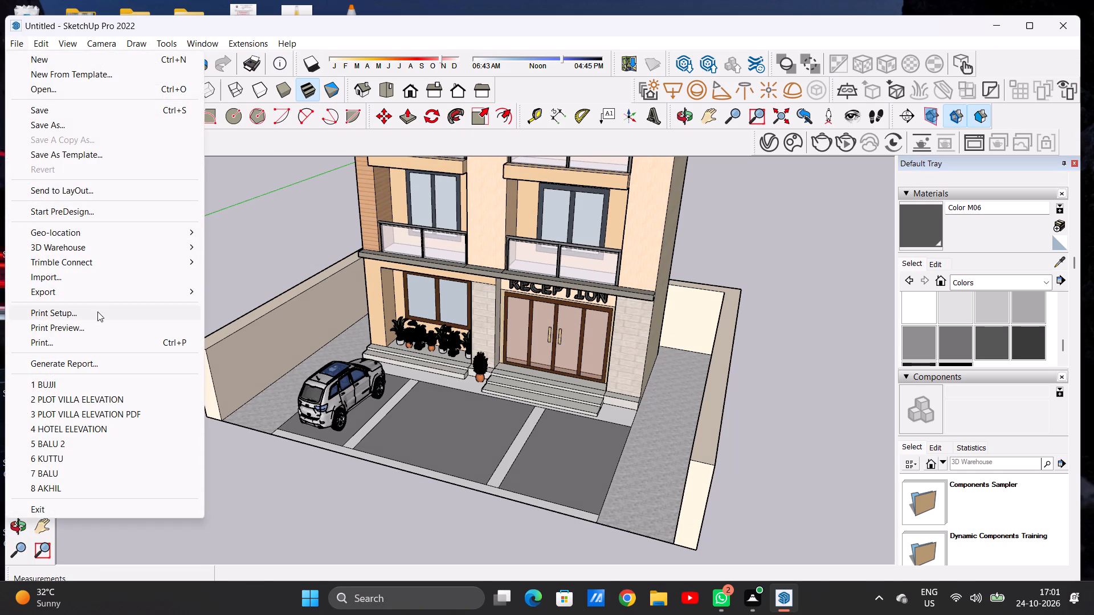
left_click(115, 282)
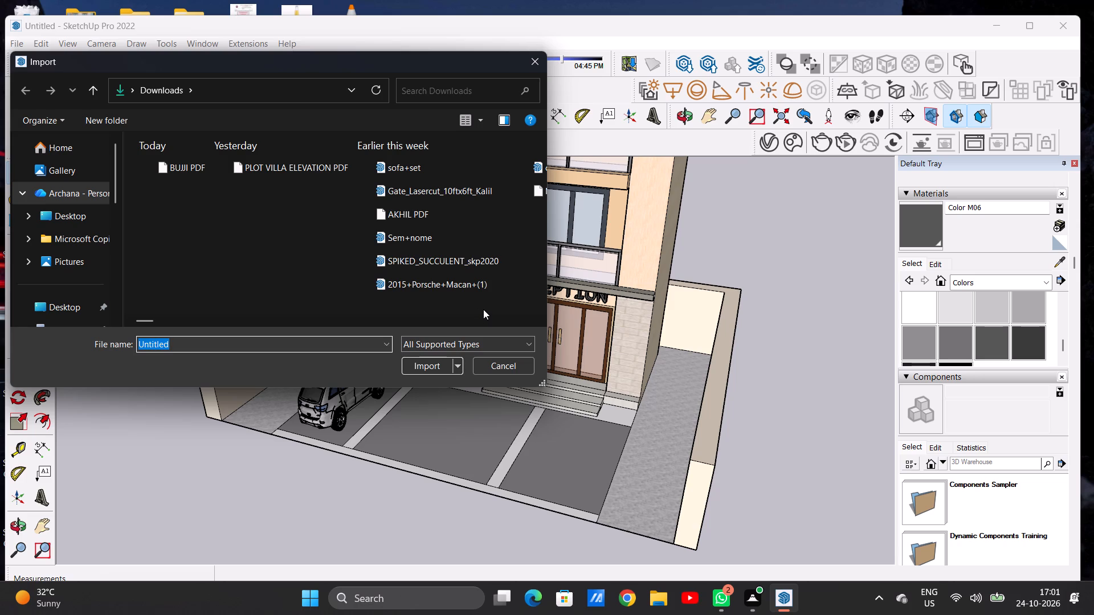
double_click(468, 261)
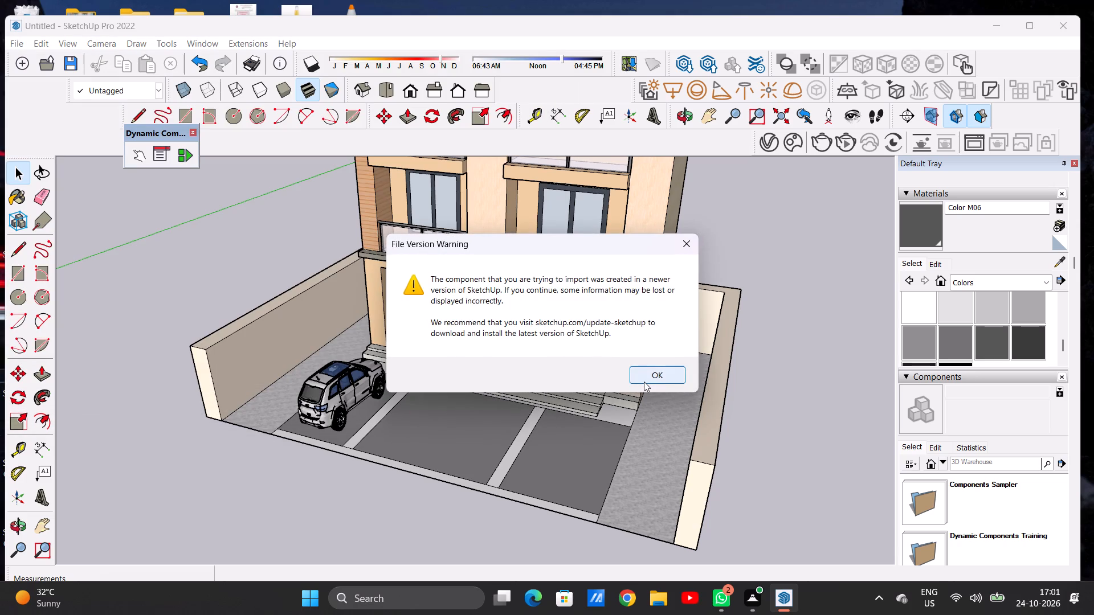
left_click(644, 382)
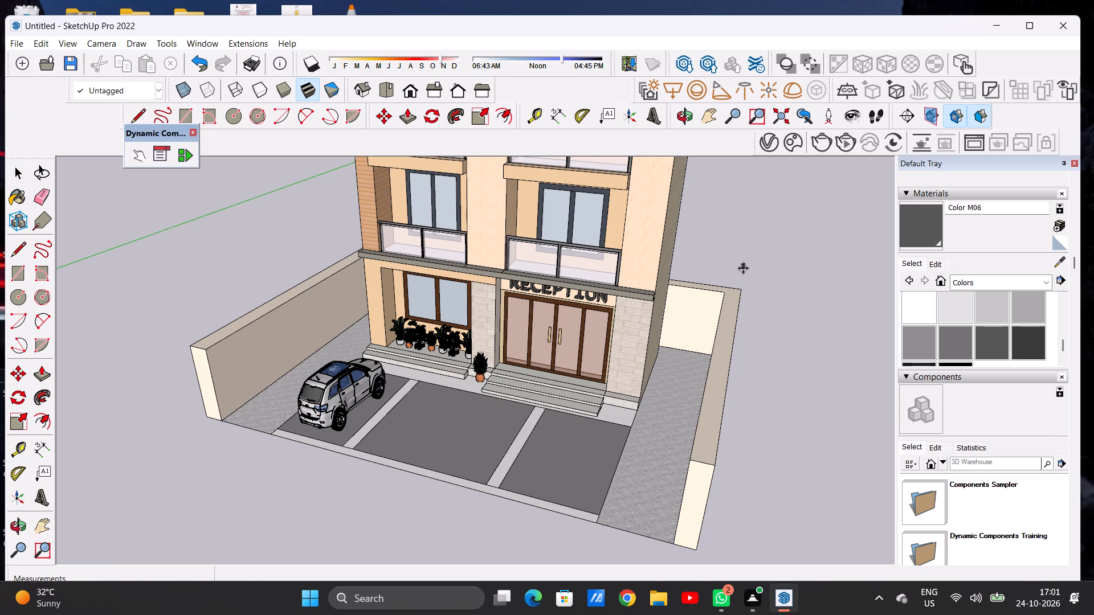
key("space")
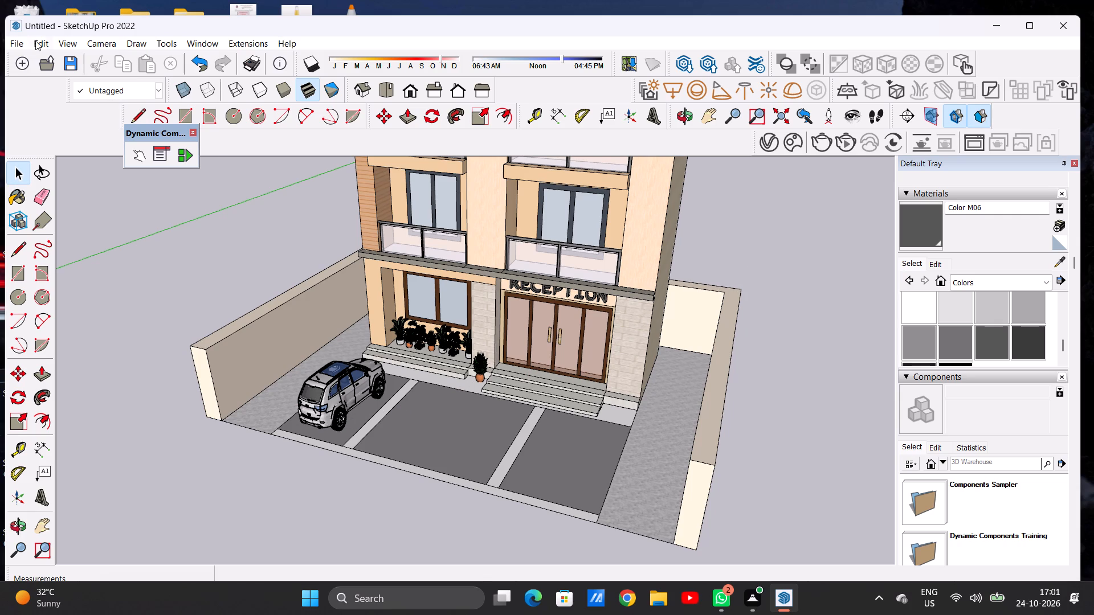
Import the 2015+Porsche+Macan+(1) model from Downloads and place it in the parking bay farthest from the SUV.
left_click(11, 36)
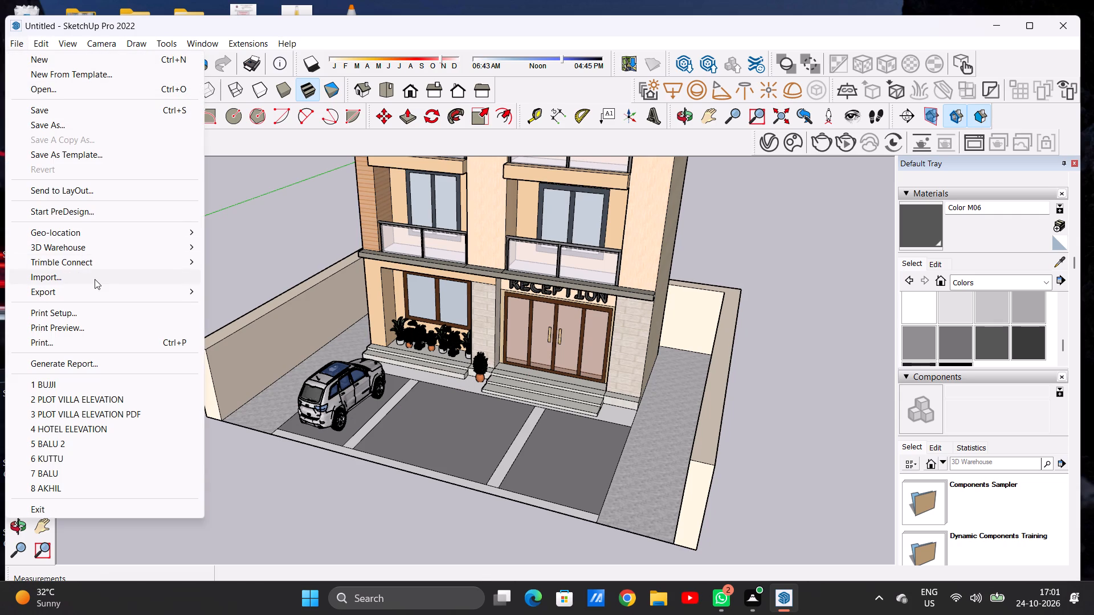
left_click(95, 279)
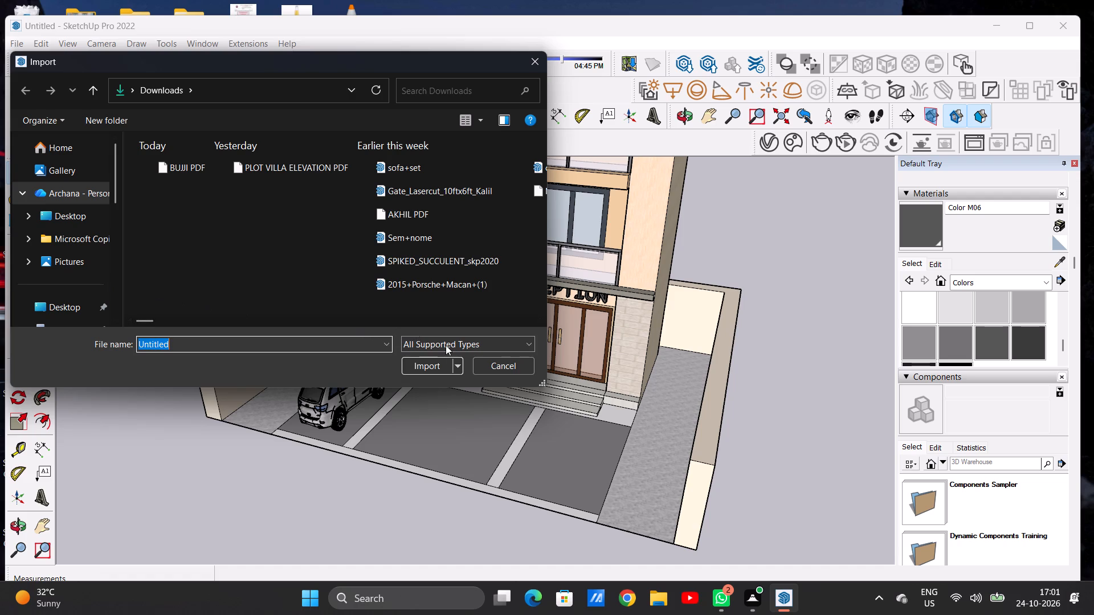
left_click(541, 322)
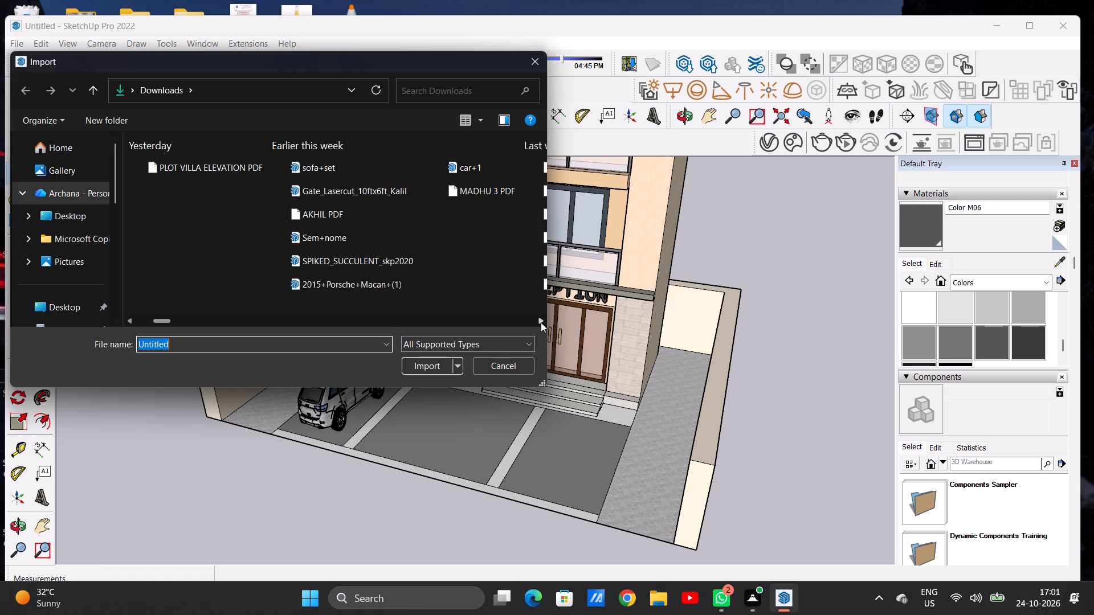
double_click(389, 288)
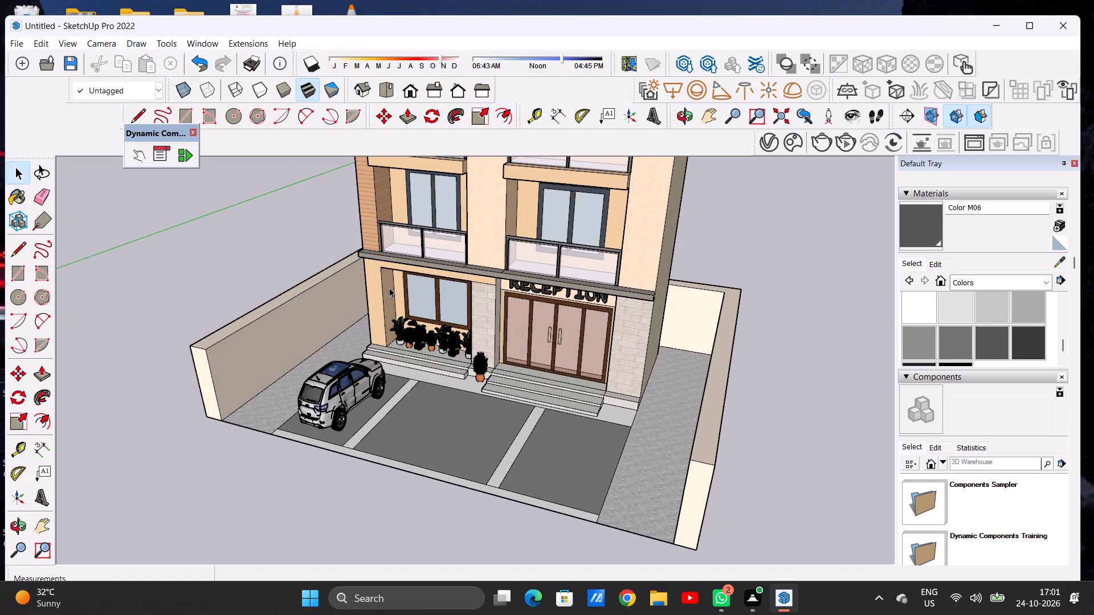
scroll(389, 288, "down", 2)
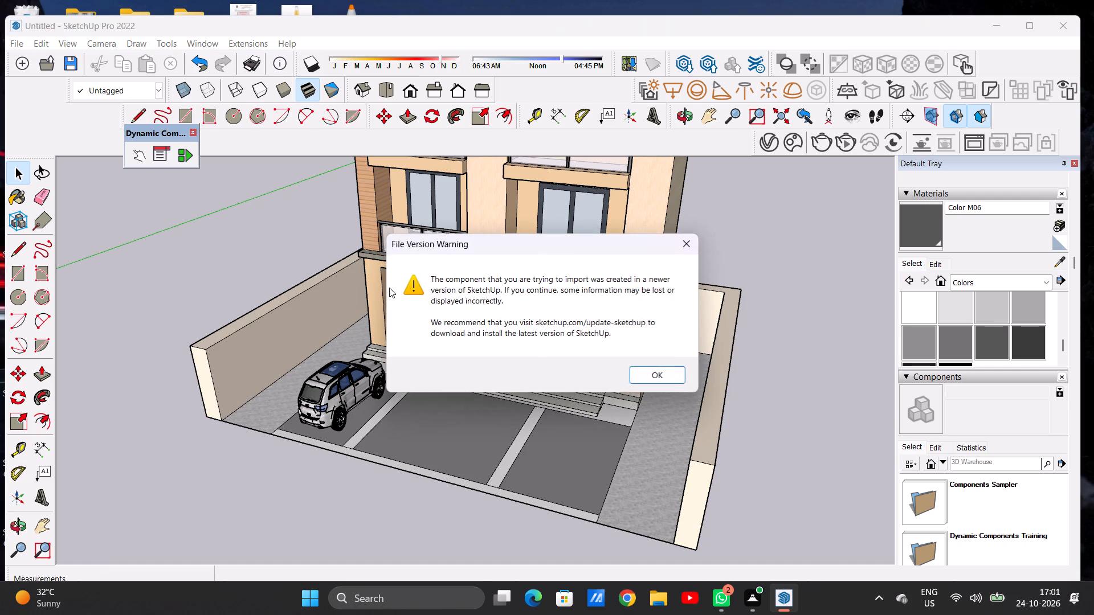
left_click(662, 379)
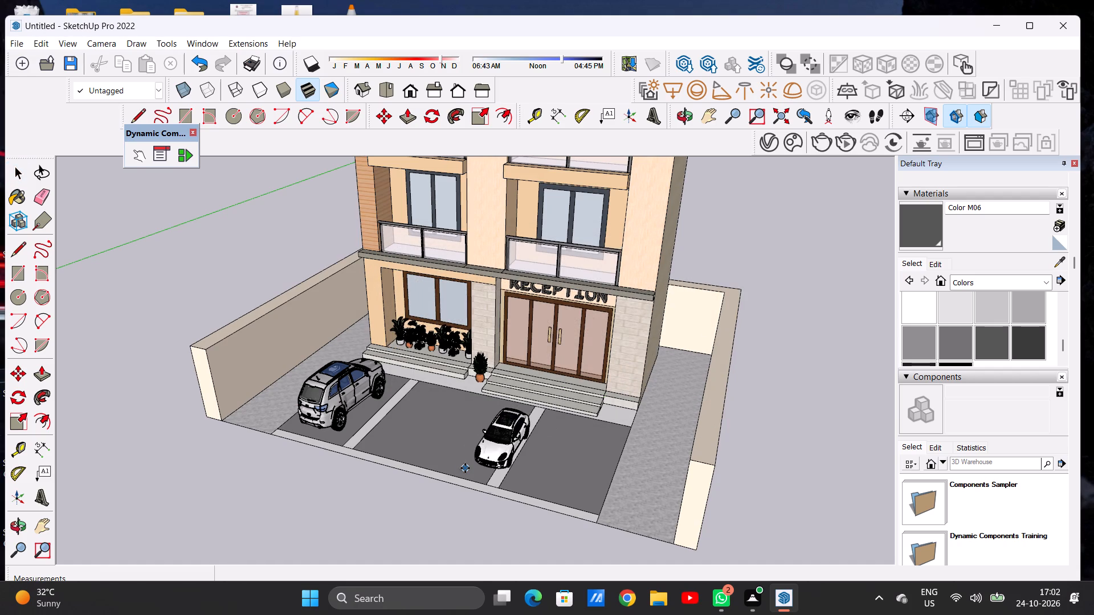
scroll(558, 503, "up", 13)
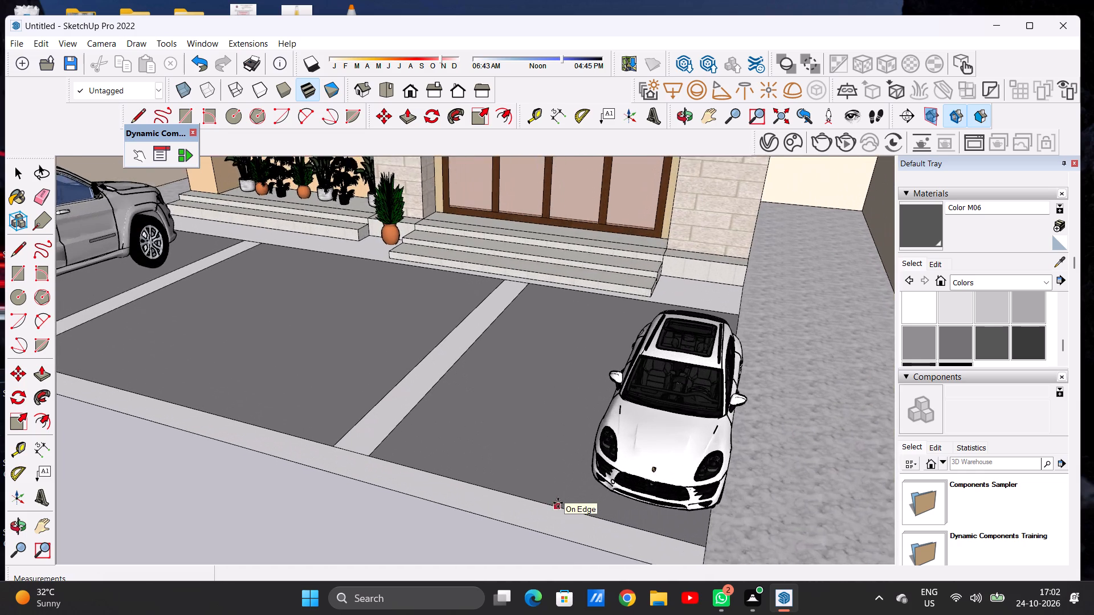
scroll(558, 503, "up", 1)
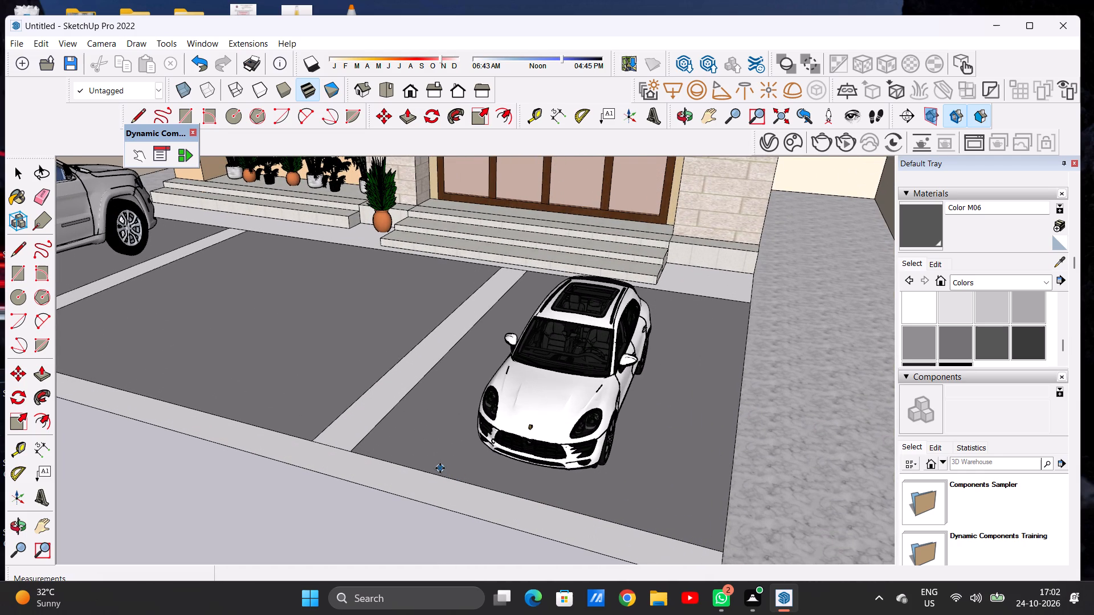
left_click(434, 468)
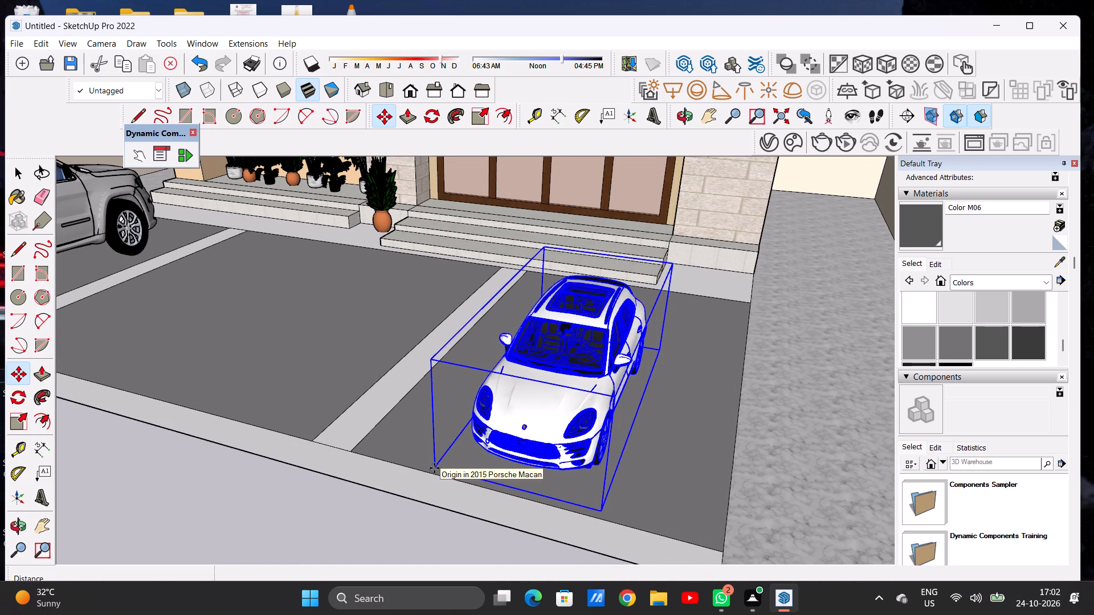
key("space")
Rotate the white Porsche Macan about 180 degrees around its bounding-box corner so that its nose faces the hotel.
scroll(429, 445, "down", 6)
middle_click_drag(589, 450, 505, 396)
middle_click_drag(445, 352, 573, 435)
scroll(515, 400, "down", 6)
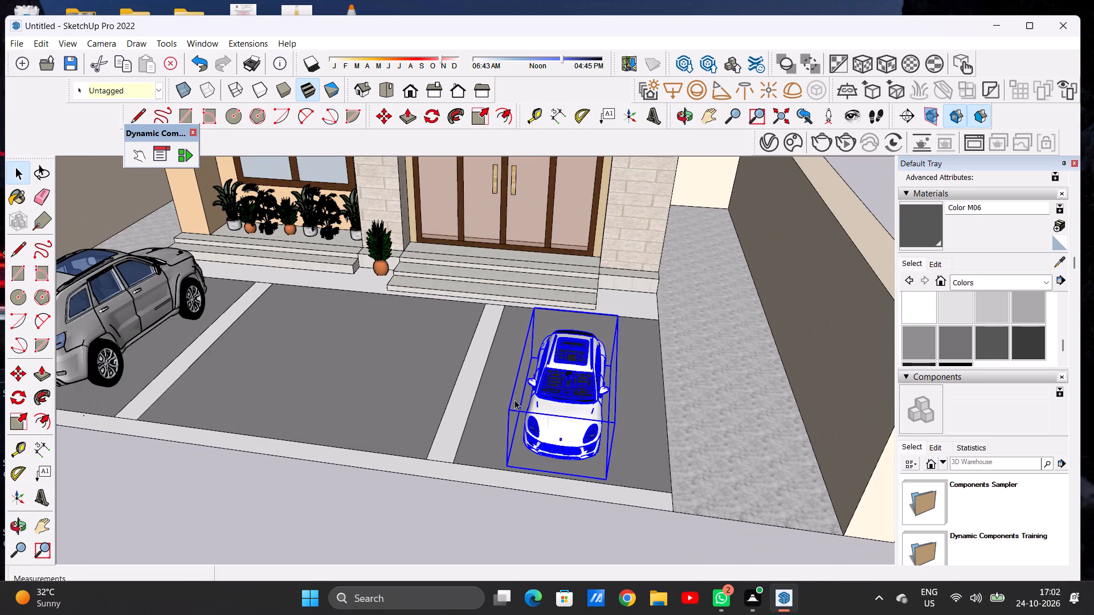
left_click(419, 115)
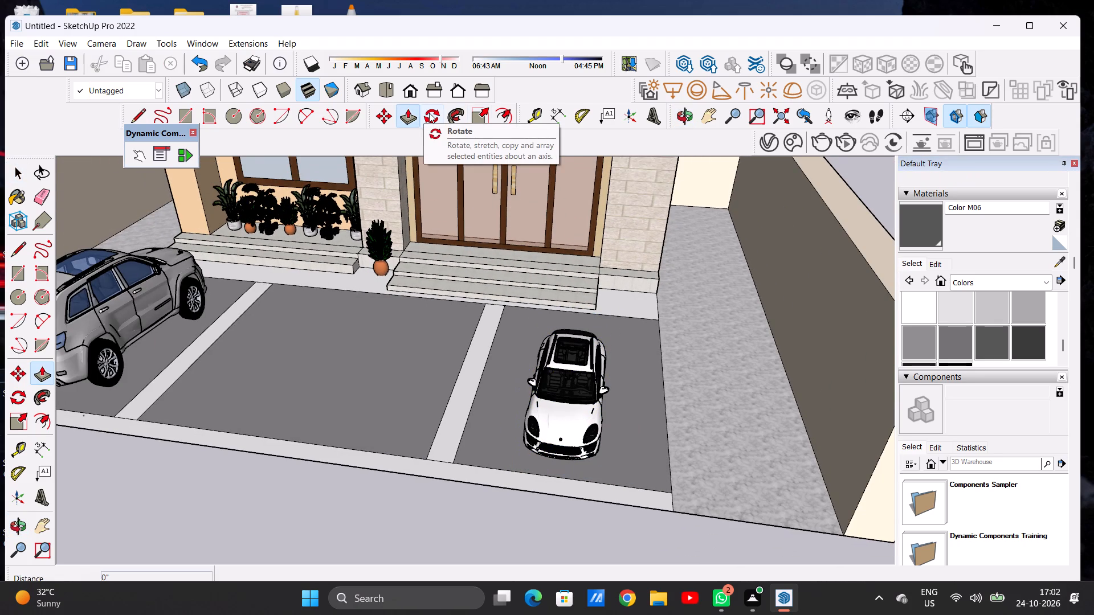
key("space")
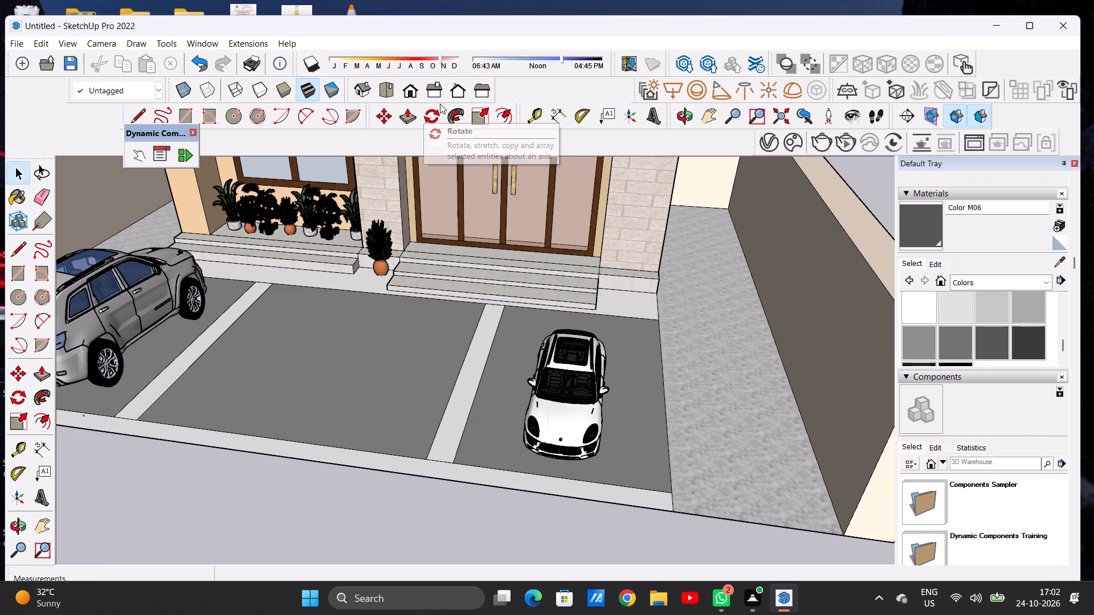
left_click(563, 379)
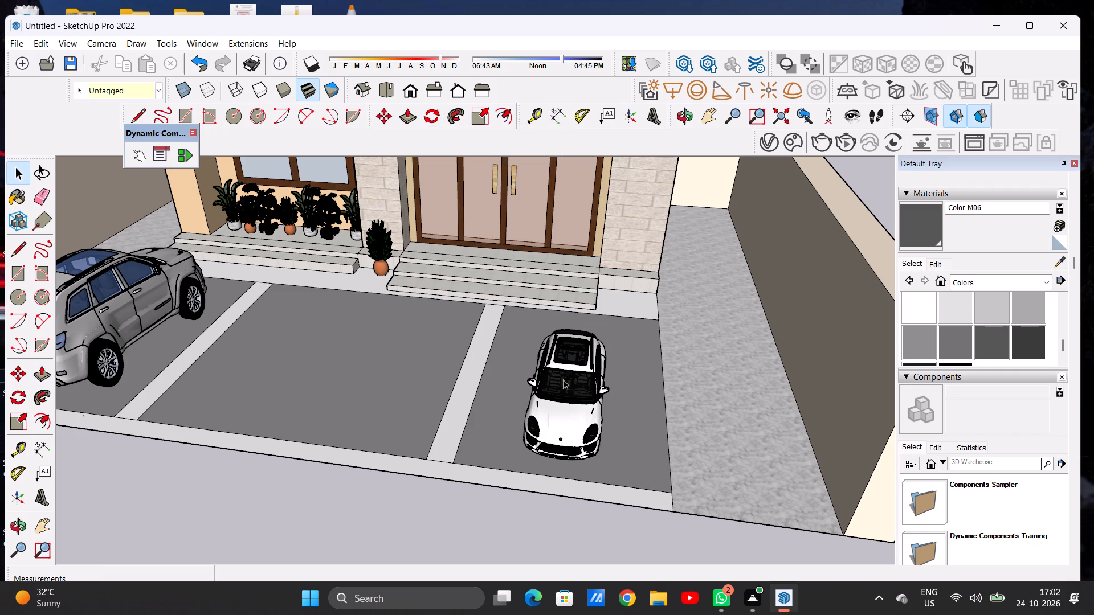
left_click(432, 118)
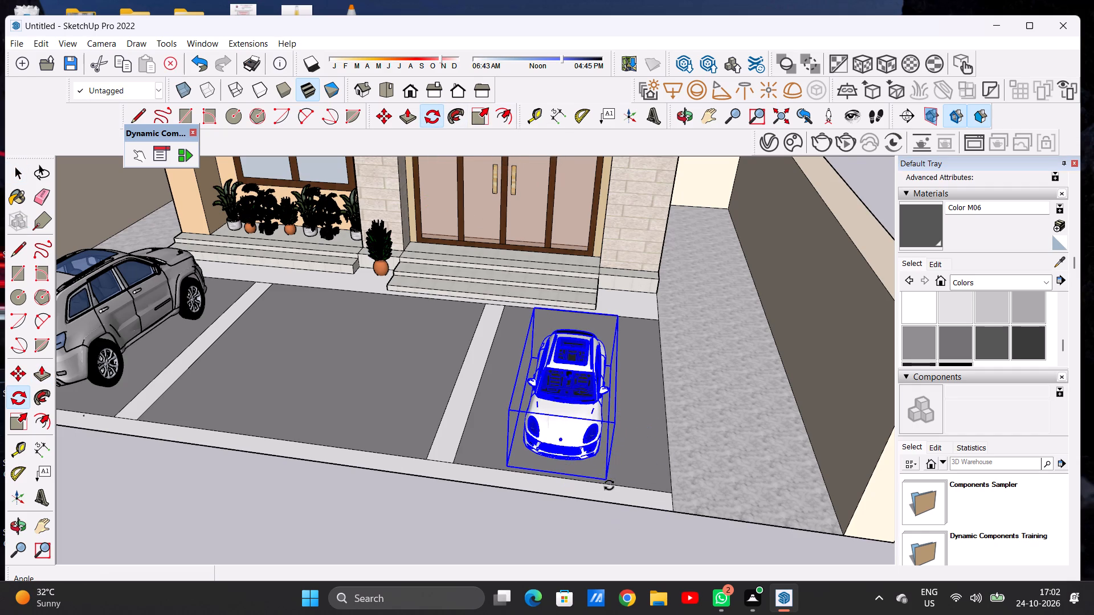
left_click(609, 485)
left_click(508, 471)
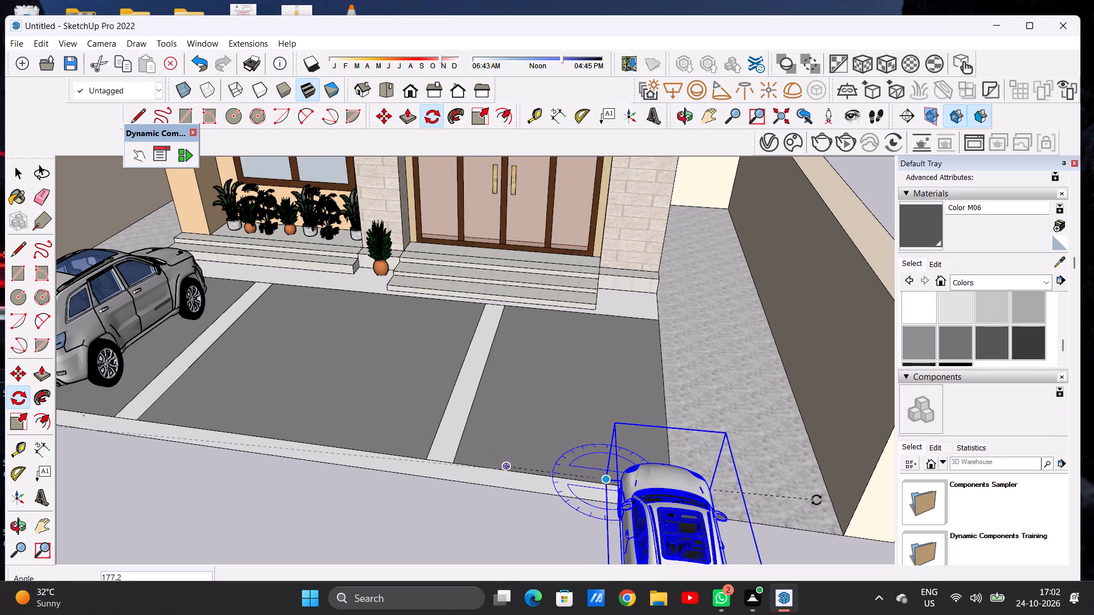
left_click(817, 502)
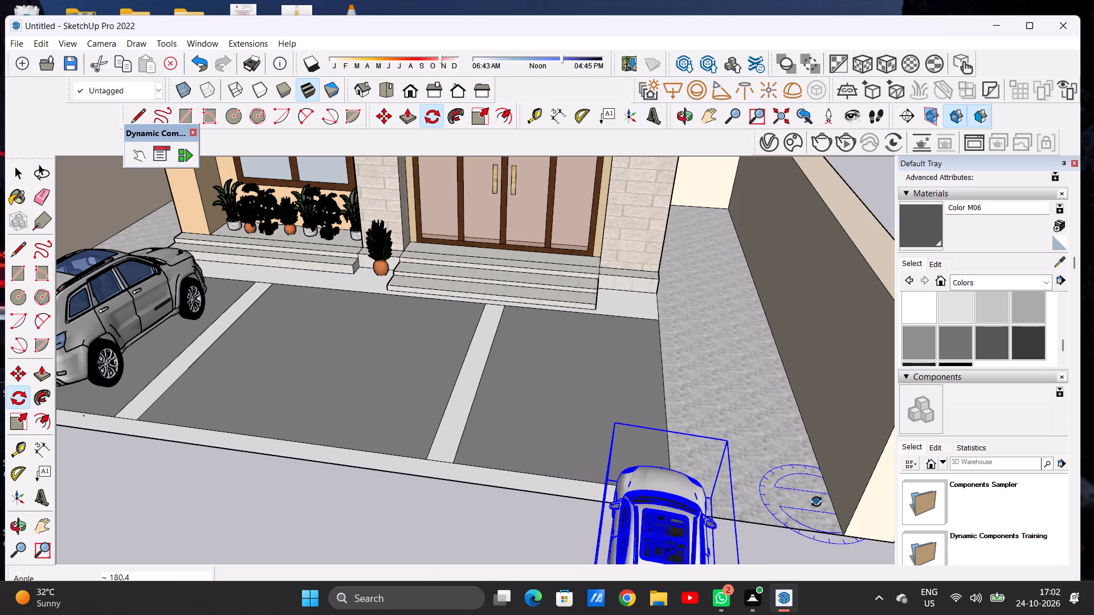
key("space")
Move the rotated Porsche about 19' 4" back into the parking bay in front of the reception steps.
scroll(516, 408, "down", 12)
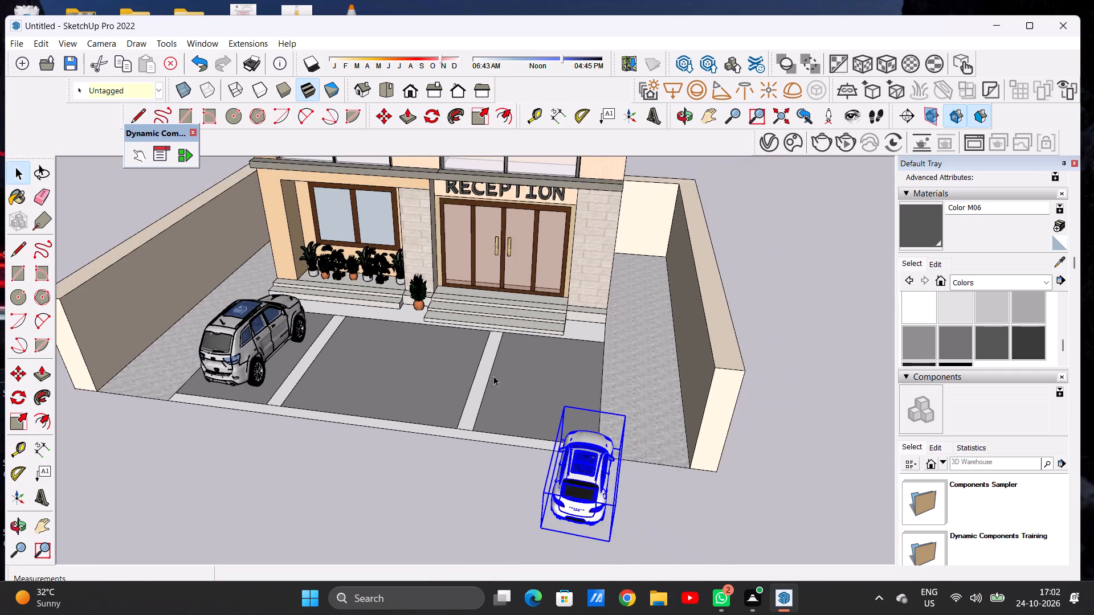
scroll(493, 376, "down", 3)
scroll(558, 430, "up", 5)
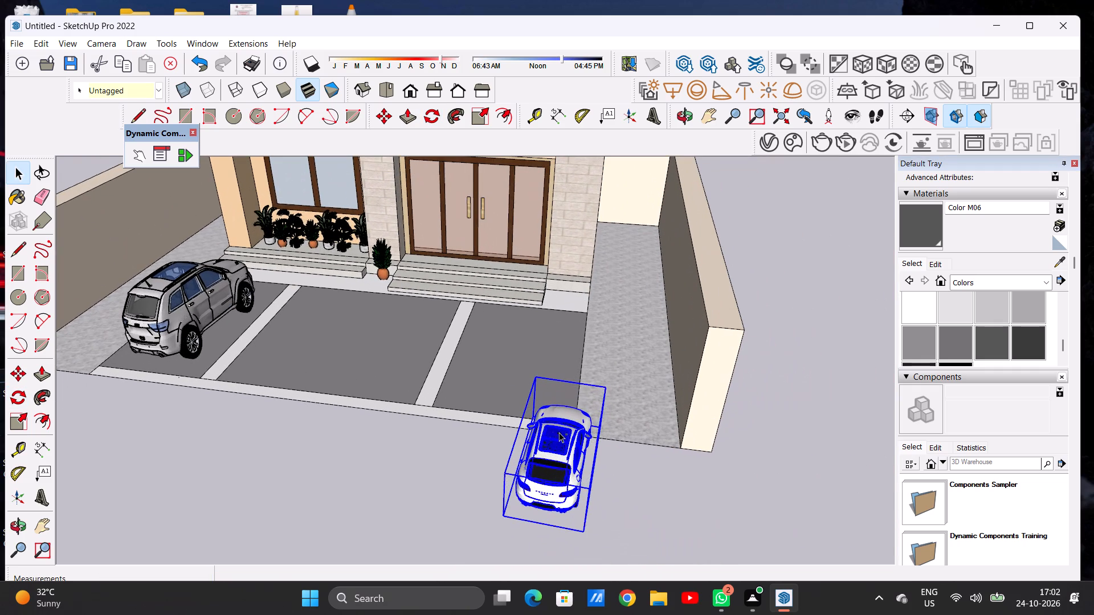
key("m")
scroll(528, 509, "up", 1)
left_click(501, 517)
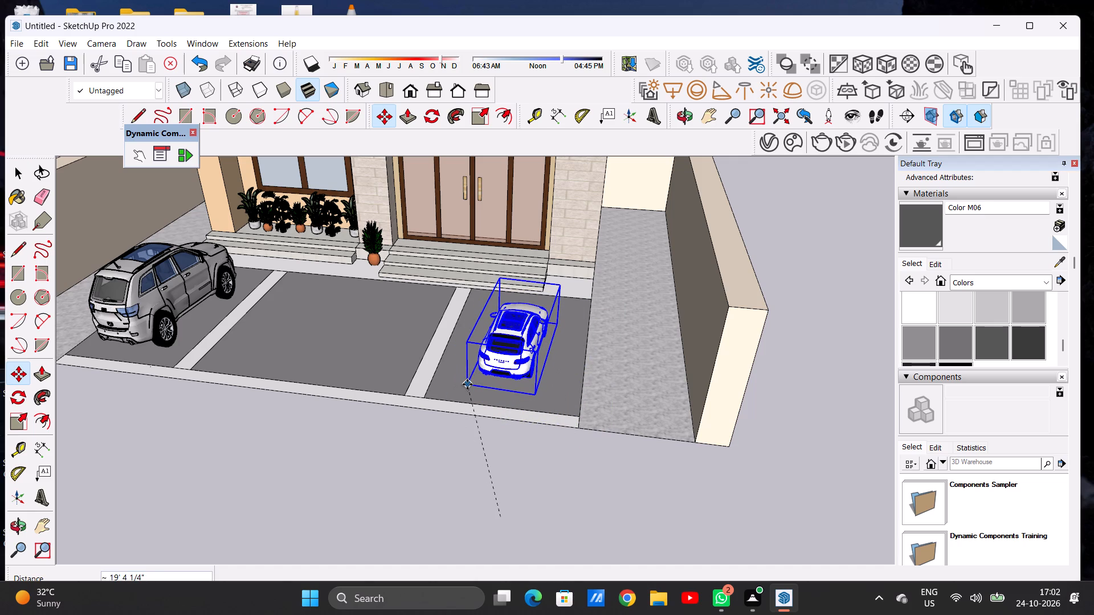
left_click(464, 384)
key("space")
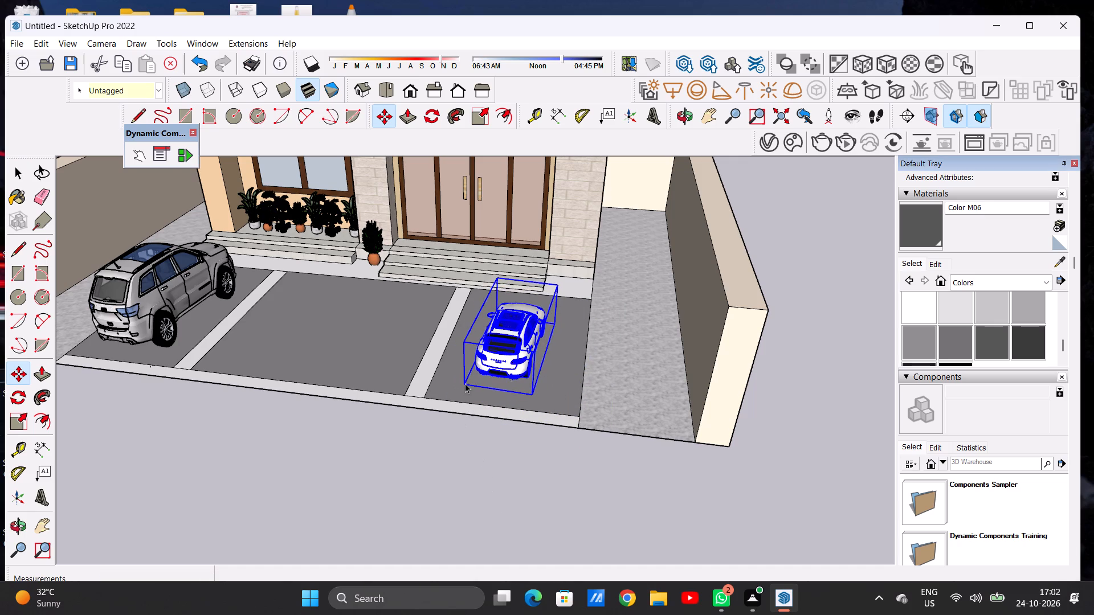
Examine the Porsche's position and size against the SUV and reception entrance, including in the front view.
scroll(577, 353, "down", 5)
middle_click_drag(573, 368, 339, 408)
scroll(420, 352, "up", 14)
middle_click_drag(422, 383, 442, 345)
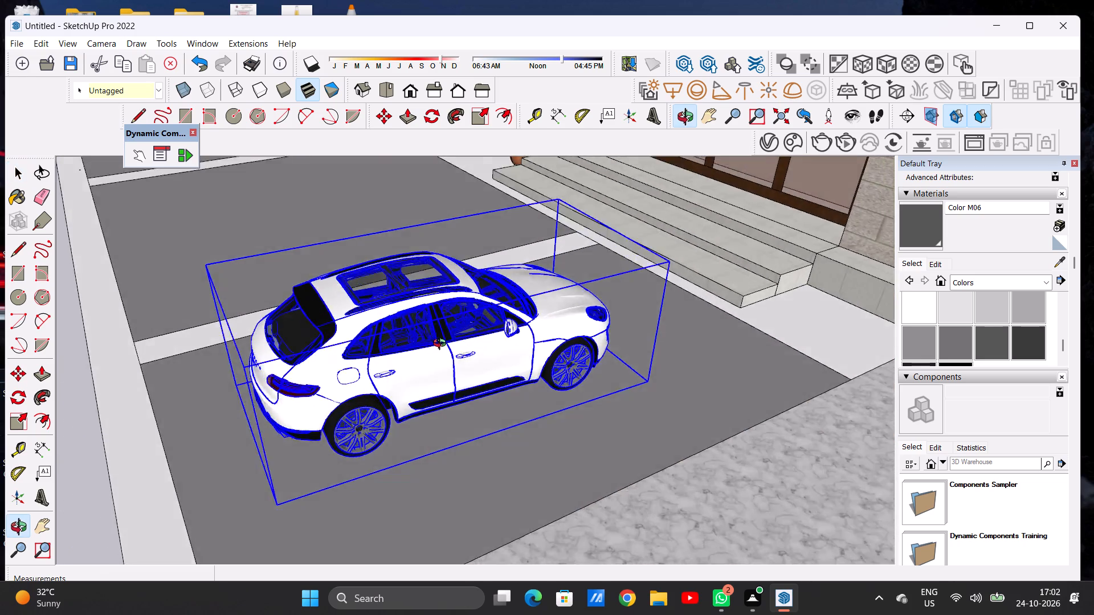
middle_click_drag(442, 345, 729, 320)
middle_click_drag(725, 319, 713, 320)
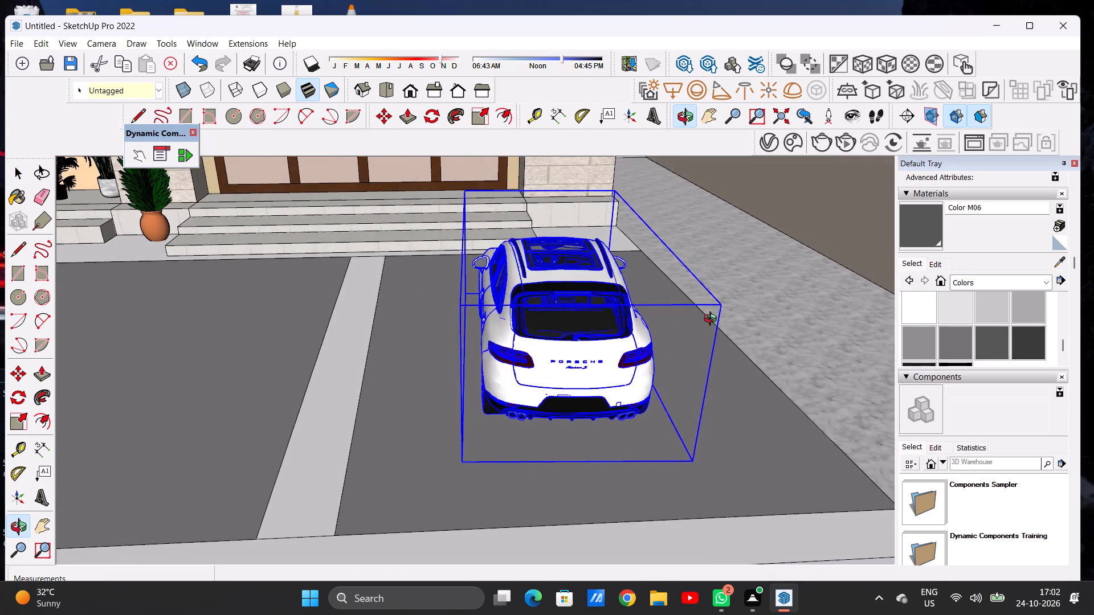
middle_click_drag(713, 320, 688, 322)
left_click(404, 89)
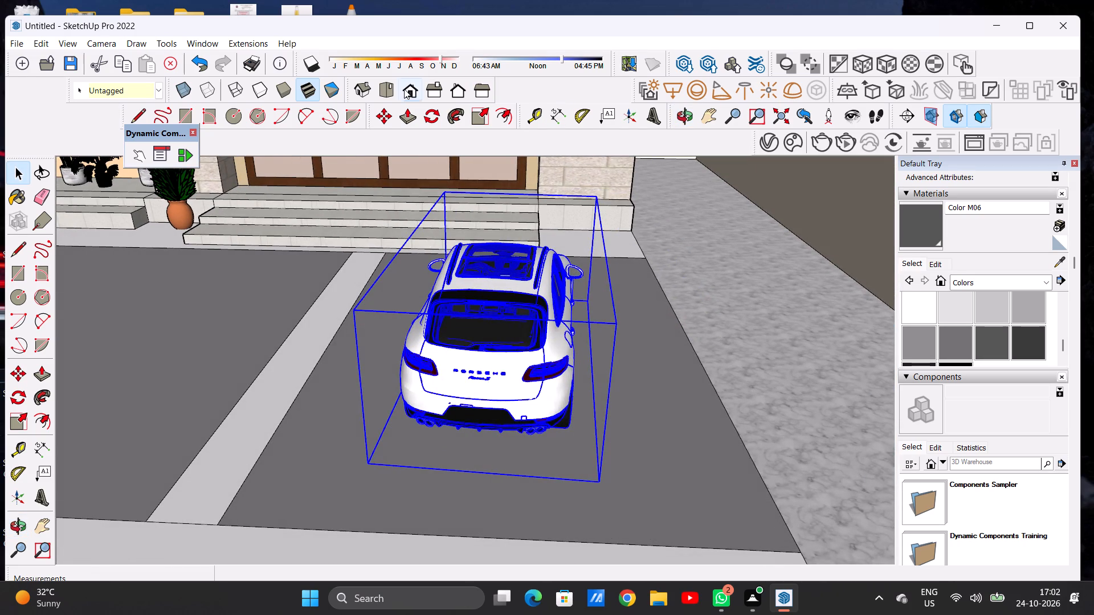
scroll(360, 319, "down", 5)
scroll(438, 358, "down", 2)
scroll(497, 391, "down", 4)
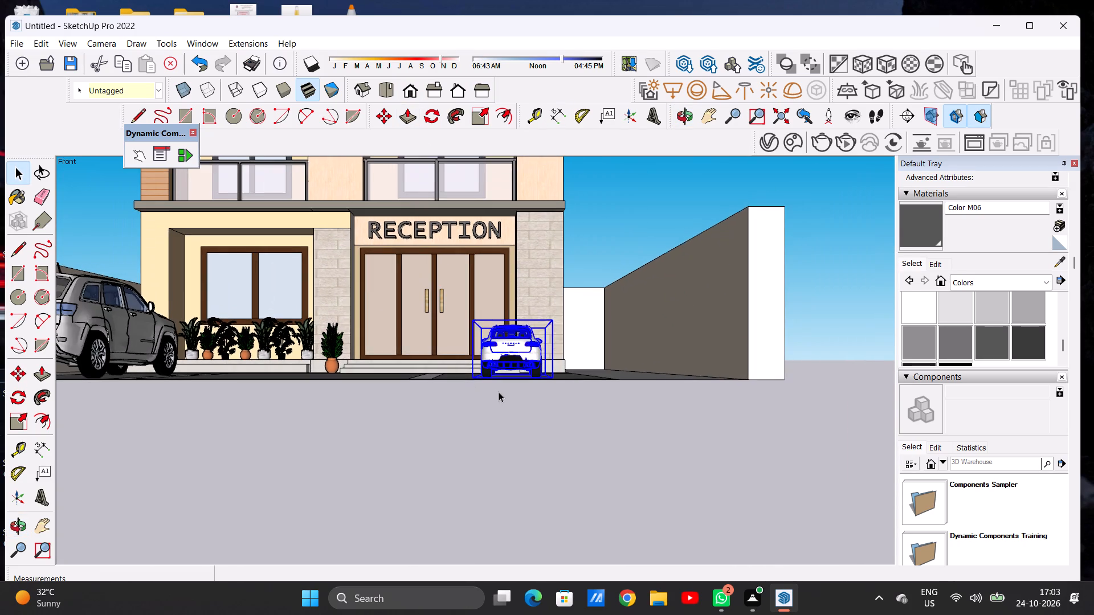
scroll(507, 407, "up", 1)
scroll(507, 407, "down", 11)
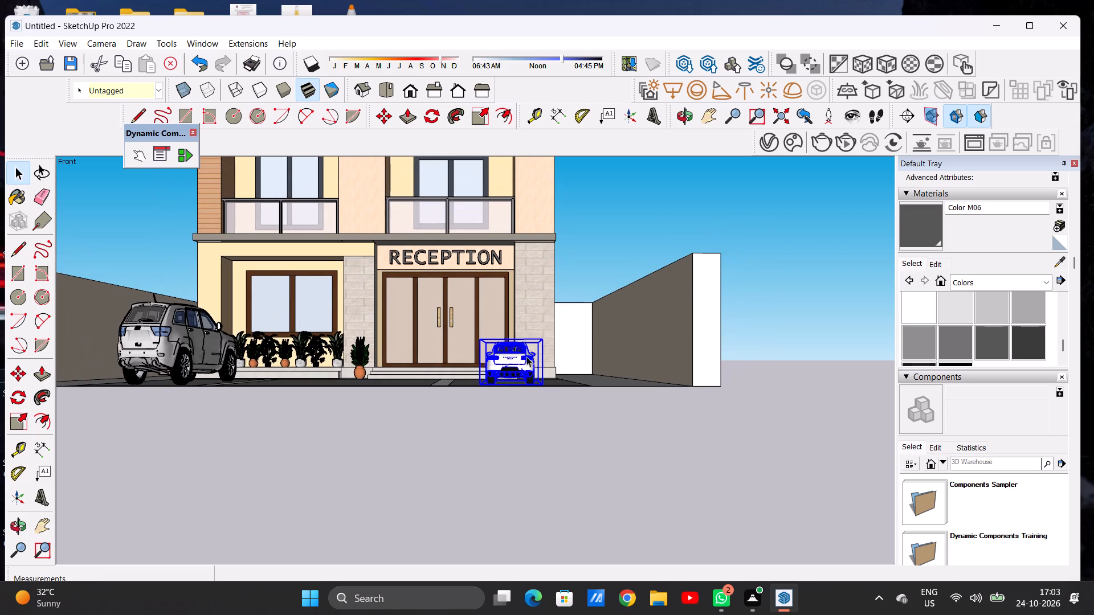
scroll(534, 327, "up", 8)
Scale the Porsche's height by about 1.64 along the blue axis.
middle_click_drag(537, 360, 431, 469)
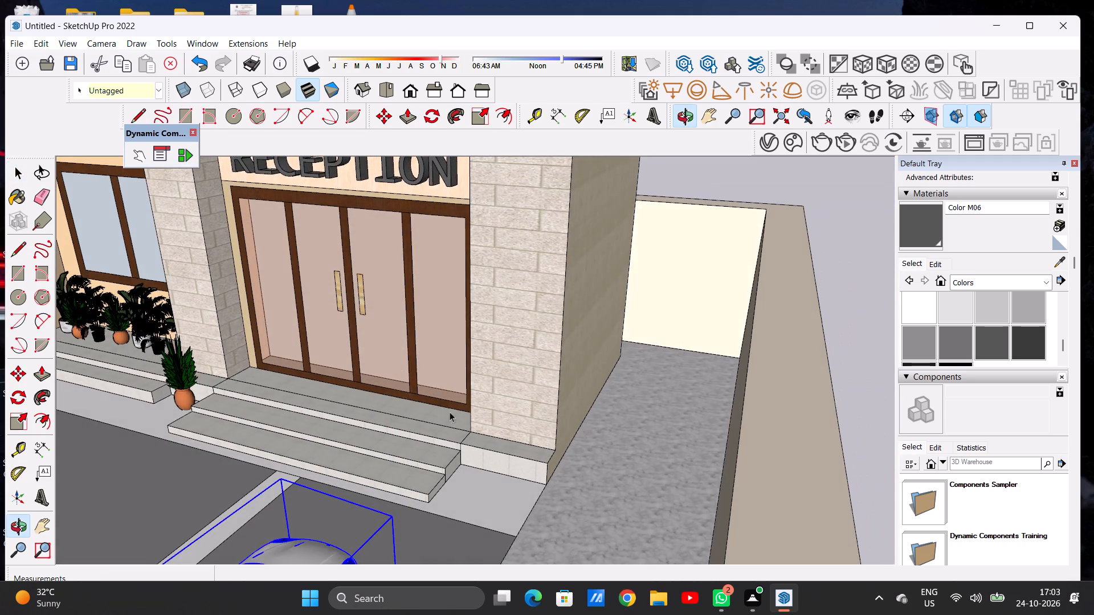
scroll(467, 382, "down", 11)
scroll(386, 478, "up", 5)
scroll(449, 435, "down", 2)
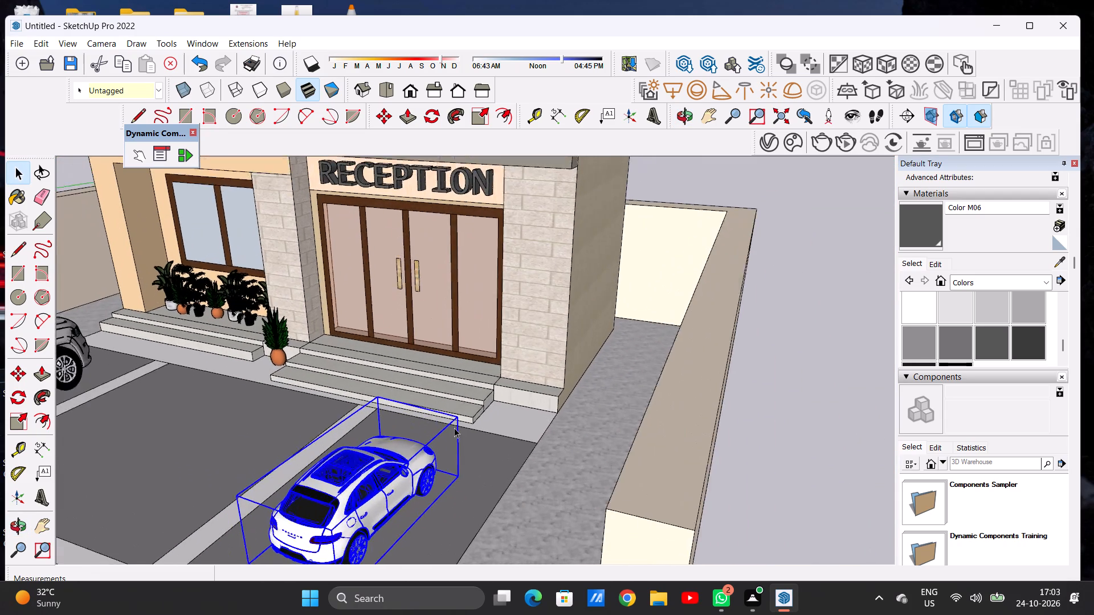
scroll(454, 428, "down", 1)
left_click(480, 121)
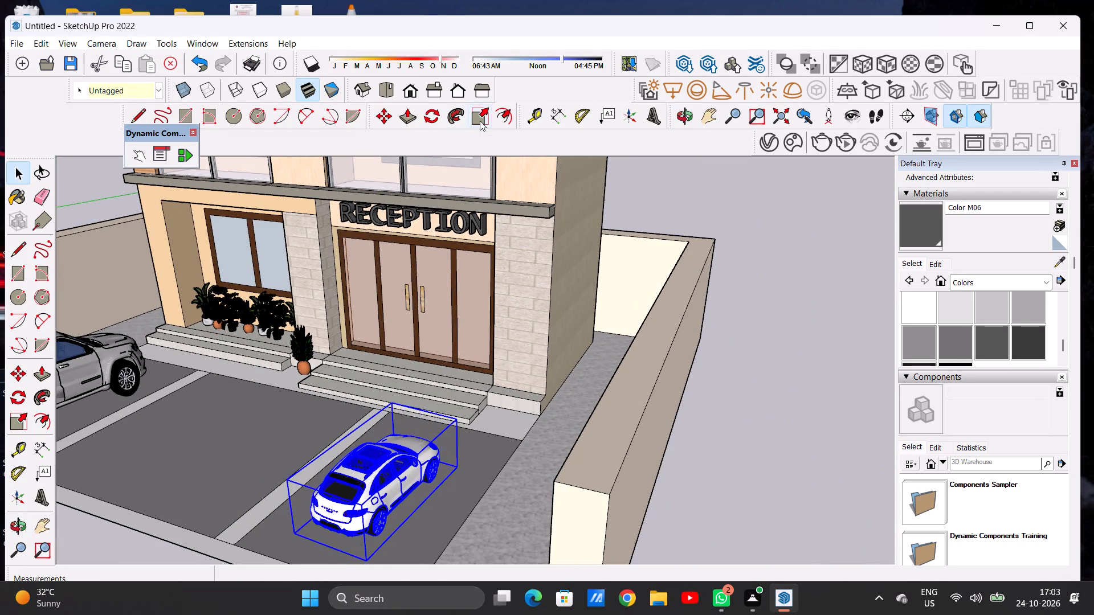
left_click(379, 451)
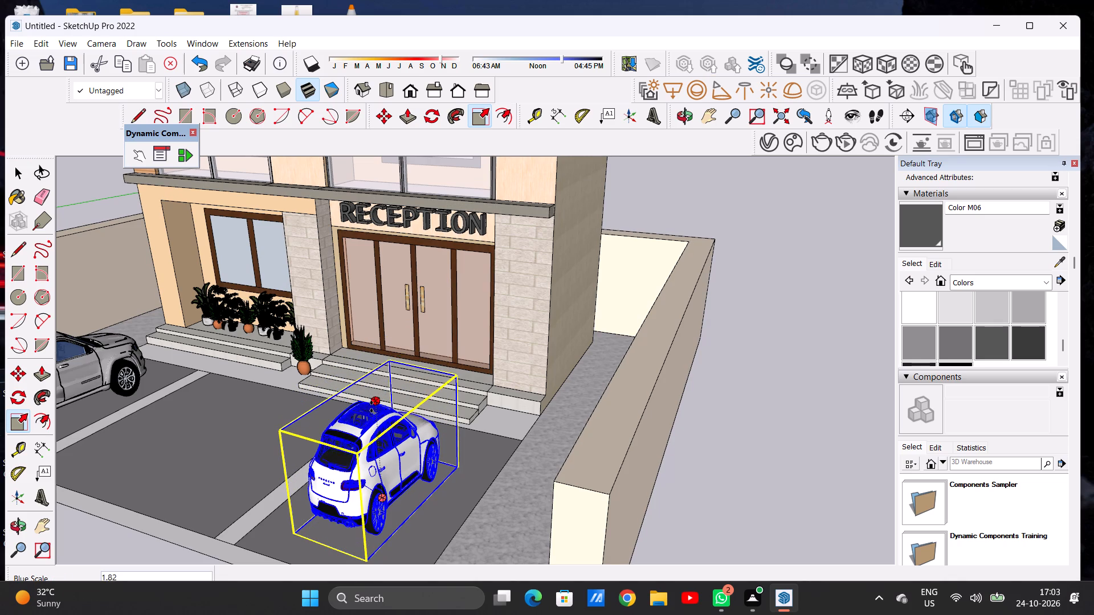
left_click(373, 413)
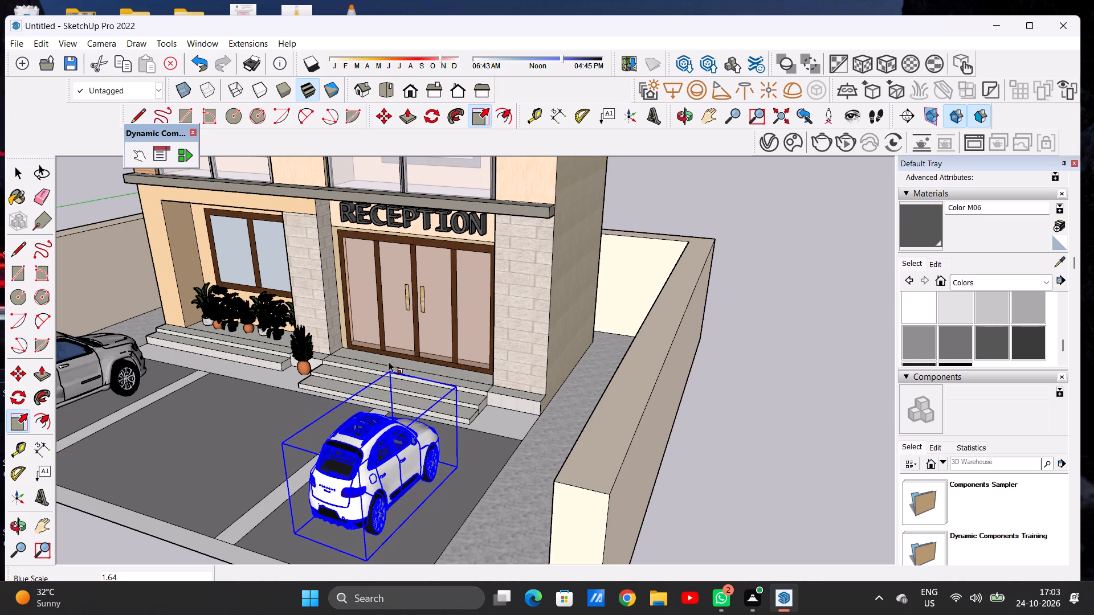
Widen the Porsche along the red axis towards the paved side passage.
left_click(419, 469)
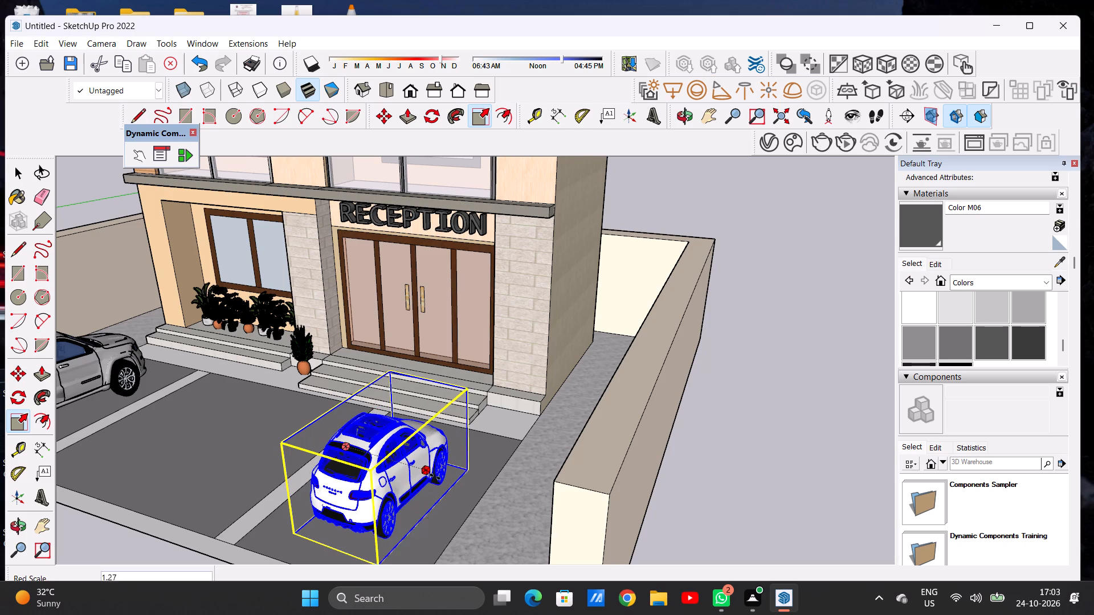
left_click(437, 478)
Scale the Porsche's length by about 1.3 along the green axis, extending its rear away from the hotel, and deselect it.
scroll(356, 381, "down", 3)
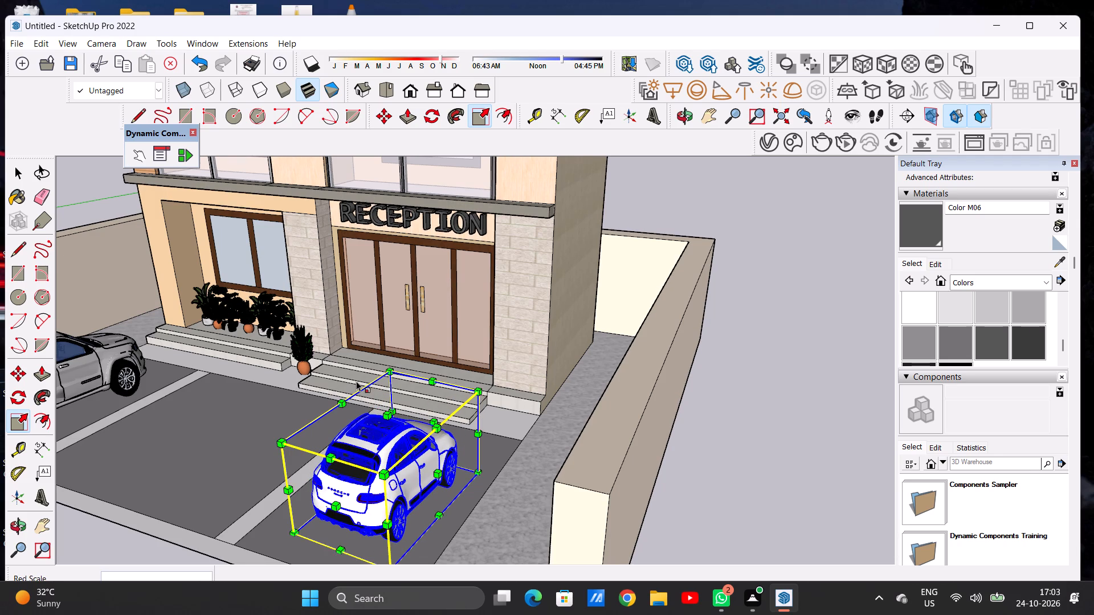
scroll(356, 381, "down", 3)
scroll(341, 481, "up", 4)
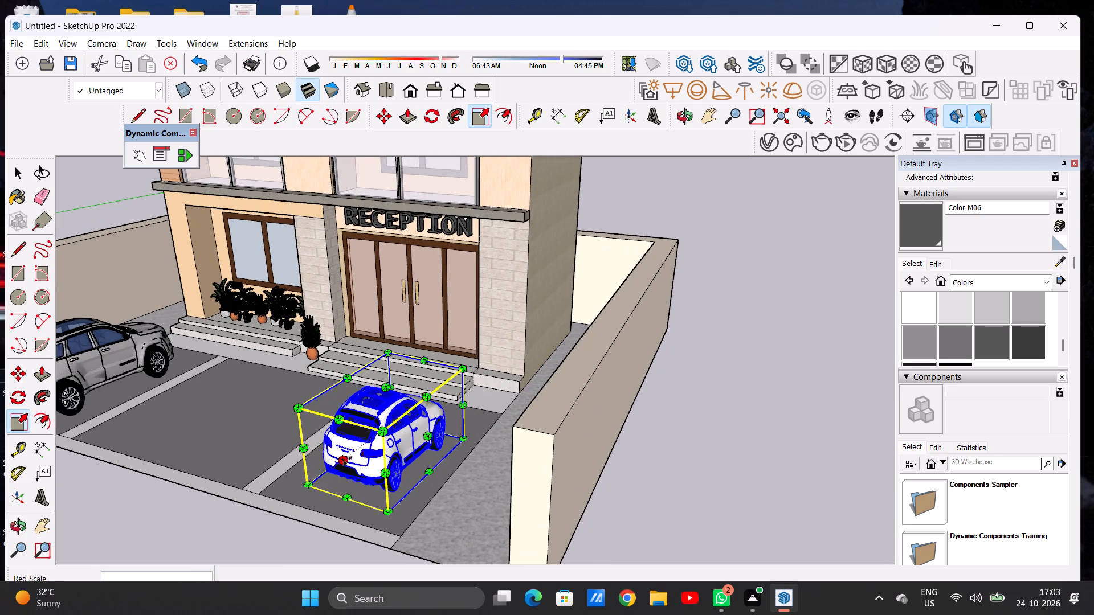
left_click(345, 458)
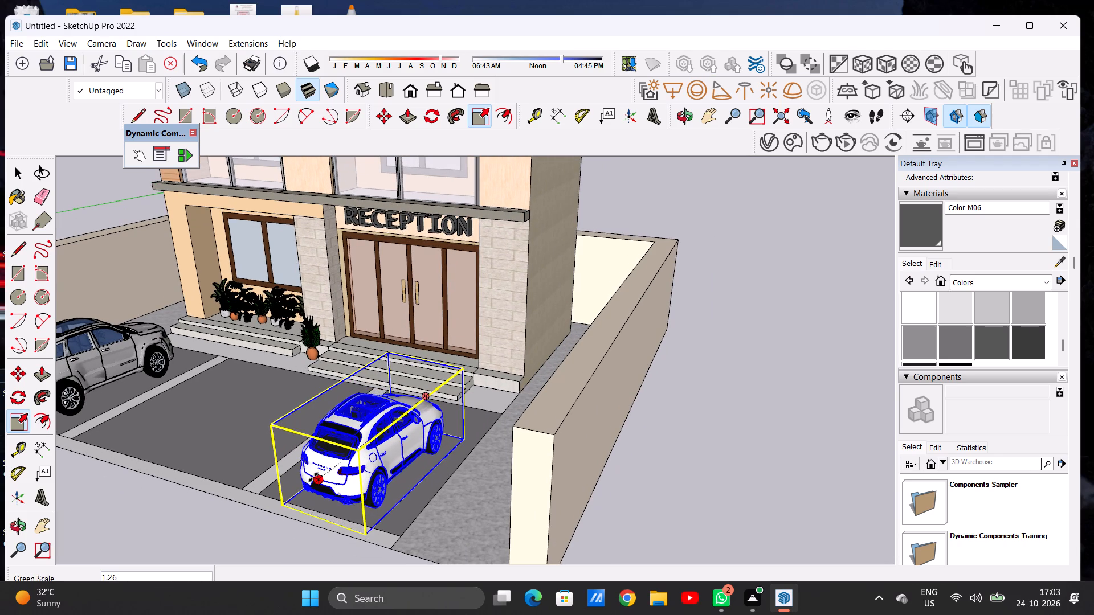
left_click(313, 477)
key("space")
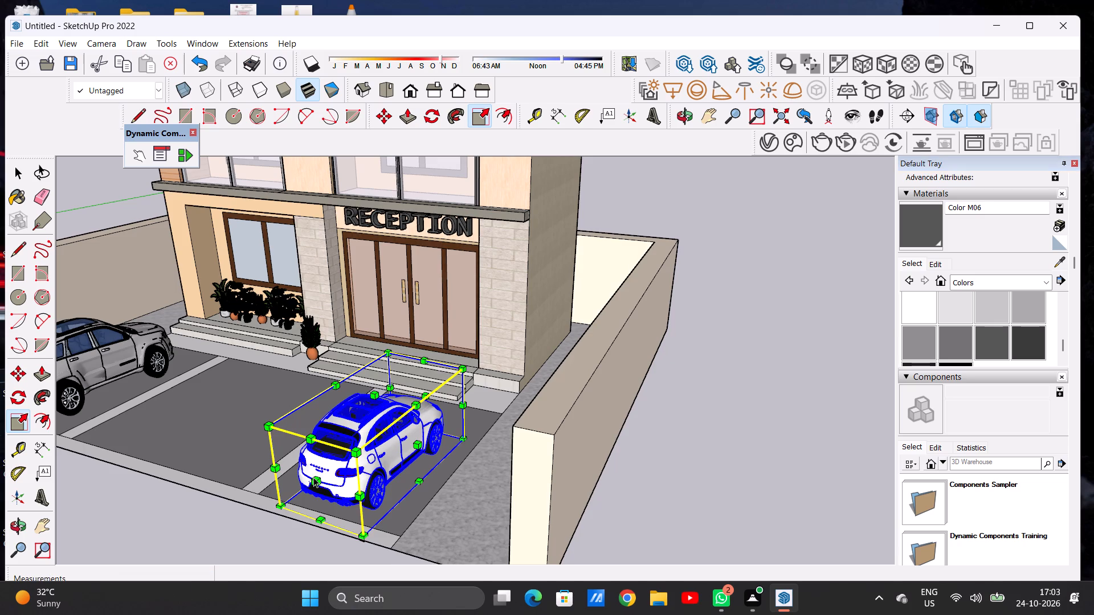
left_click(687, 440)
Examine the enlarged Porsche's proportions against its bay, the SUV and the hotel entrance.
scroll(548, 387, "down", 17)
middle_click_drag(429, 392, 594, 348)
scroll(515, 360, "up", 1)
scroll(515, 360, "down", 1)
scroll(515, 360, "up", 5)
scroll(515, 360, "down", 1)
scroll(565, 395, "up", 4)
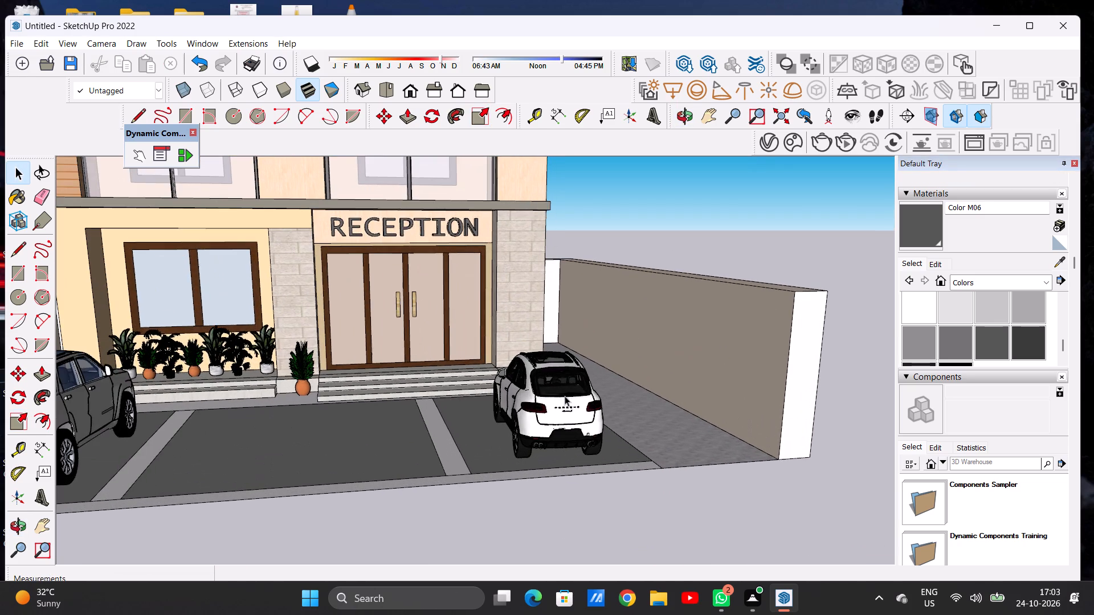
scroll(565, 396, "down", 6)
scroll(564, 384, "up", 5)
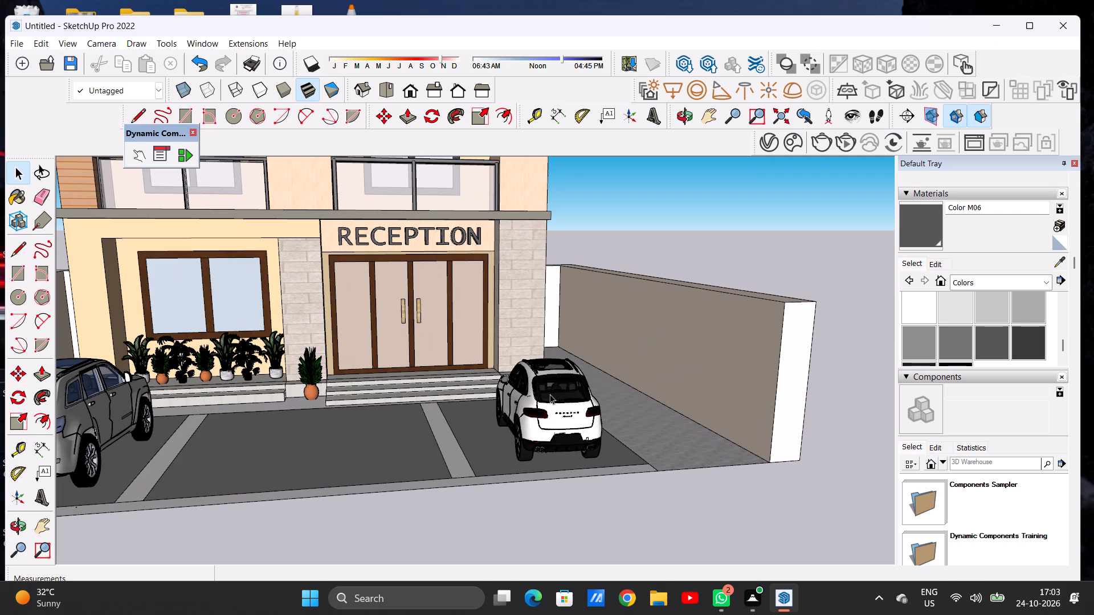
Scale the Porsche's width by about 1.38 along the red axis, extending it towards the middle parking bay.
left_click(549, 399)
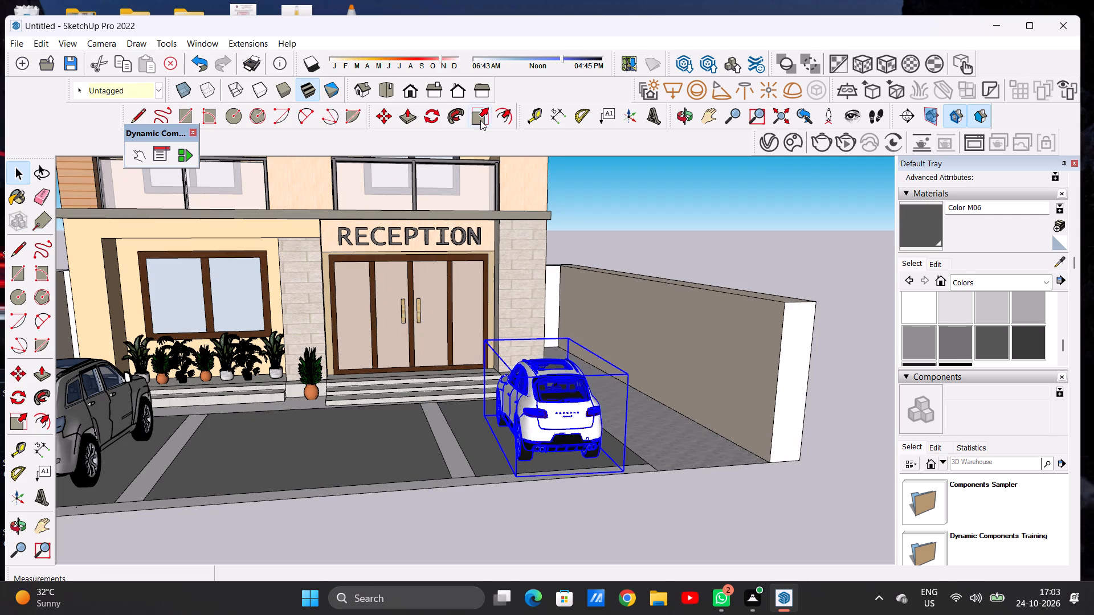
left_click(480, 120)
left_click(500, 403)
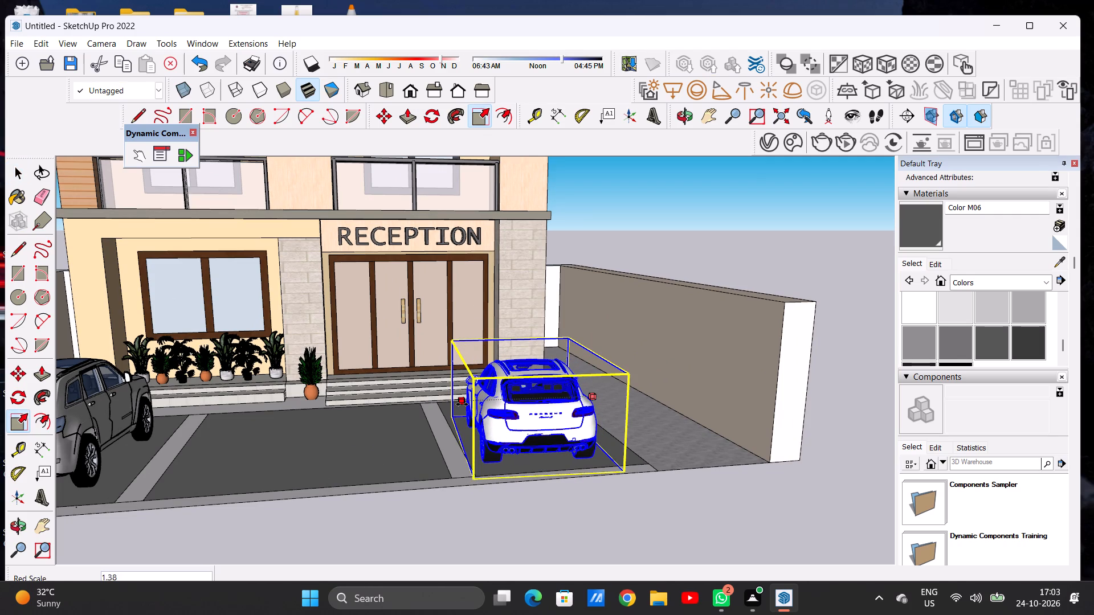
left_click(462, 404)
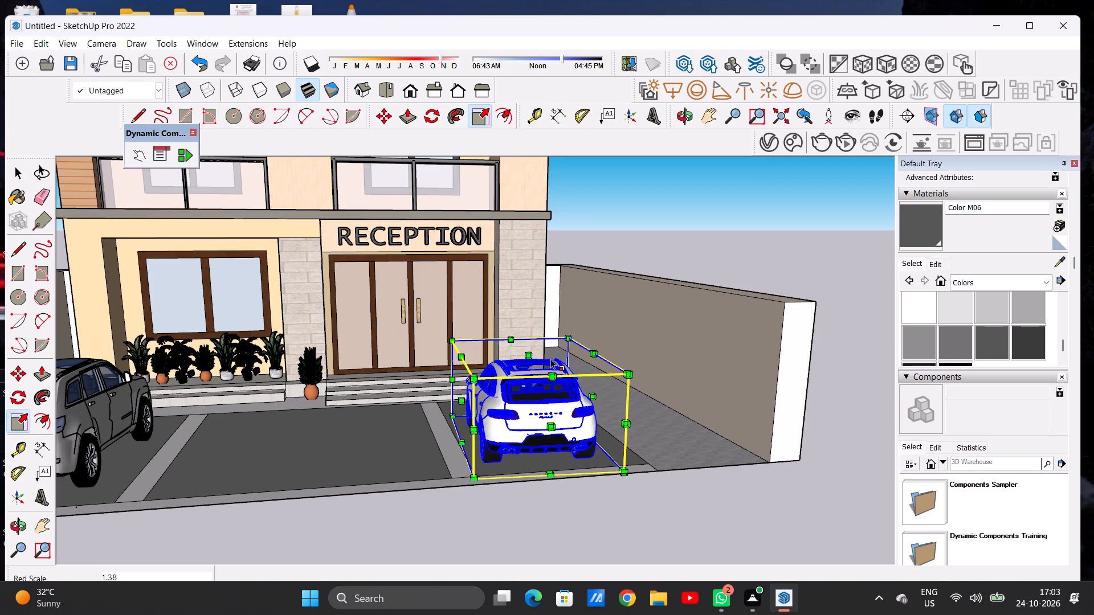
Scale the Porsche's height by a further 1.30 or so along the blue axis, and deselect it.
left_click(532, 357)
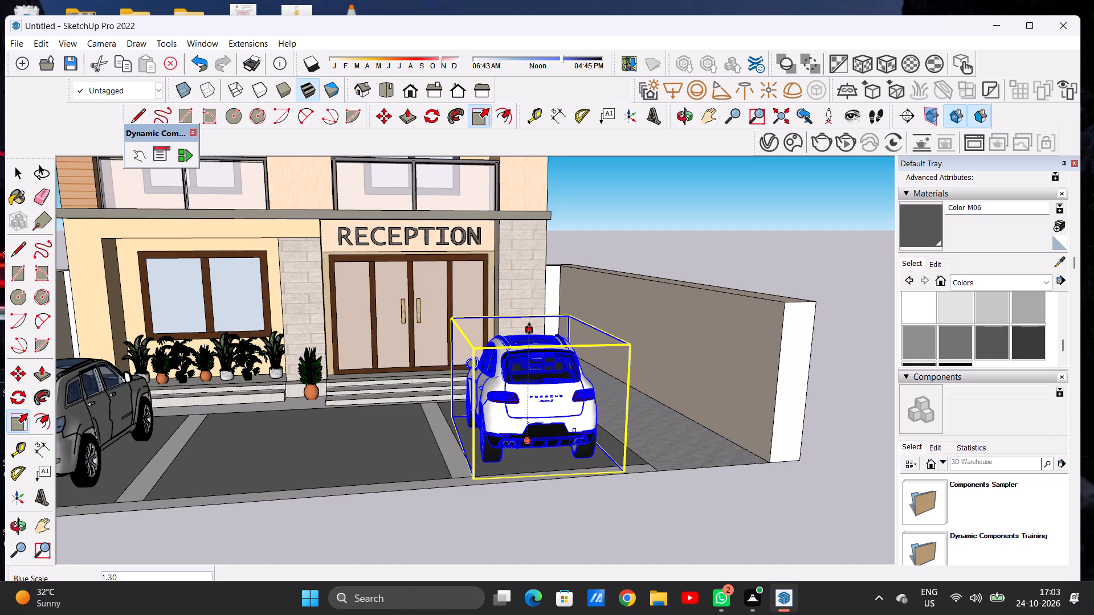
left_click(529, 329)
key("space")
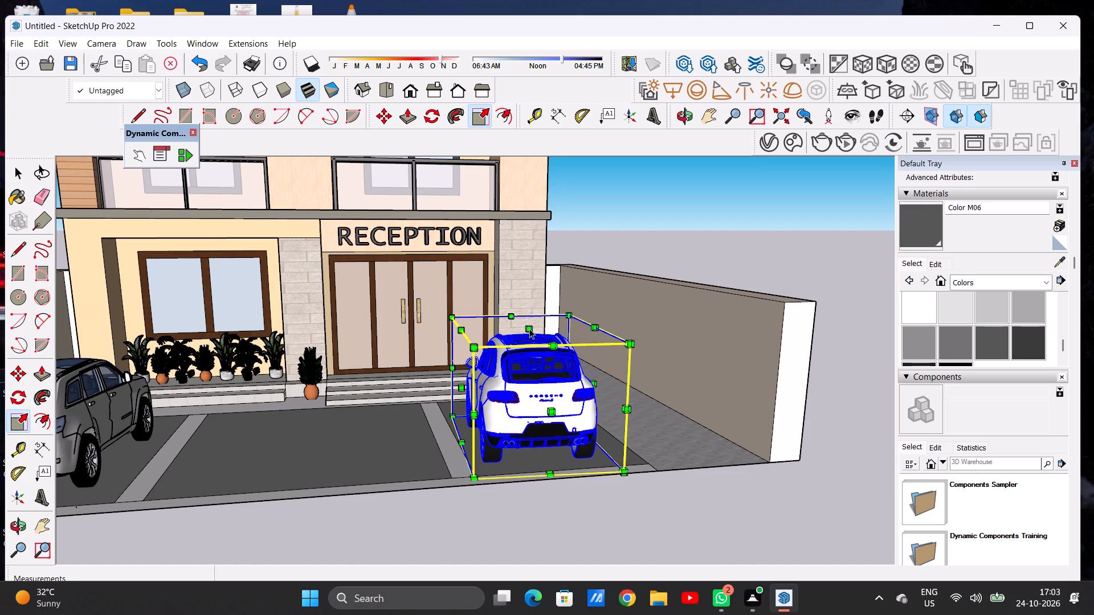
left_click(697, 257)
Examine the resized Porsche against its bay, the SUV and the entrance, including how its wheels meet the ground.
scroll(483, 376, "down", 4)
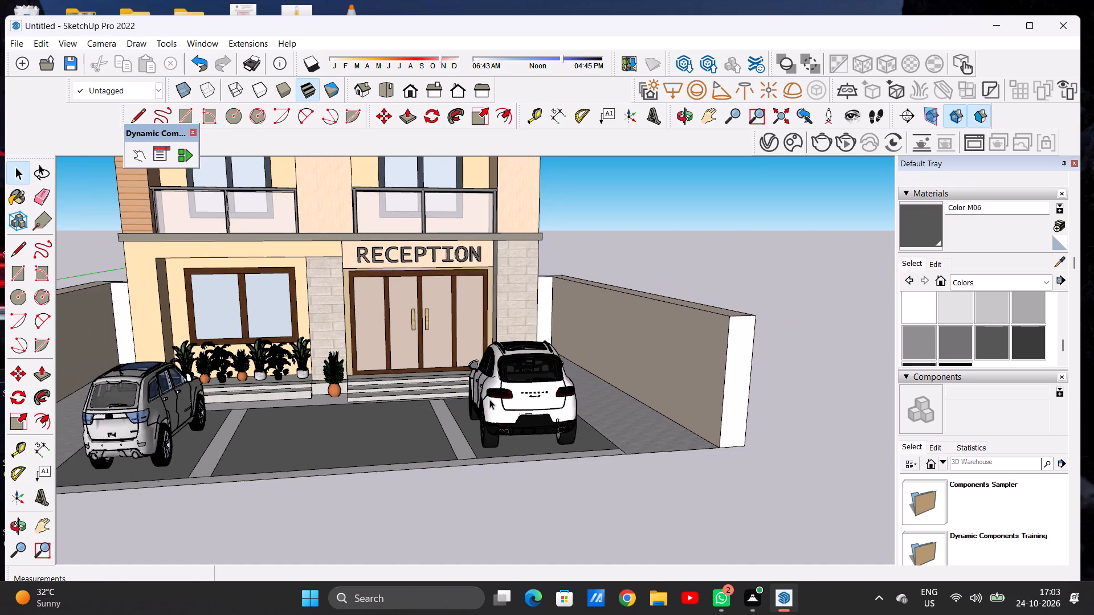
scroll(494, 402, "down", 4)
middle_click_drag(493, 417, 437, 414)
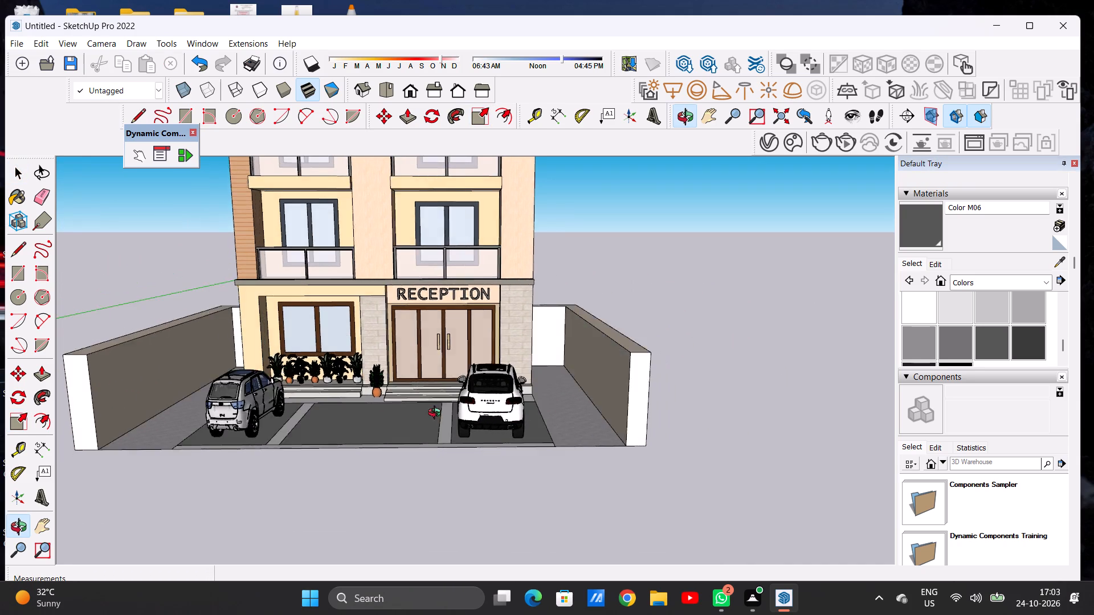
middle_click_drag(437, 414, 557, 449)
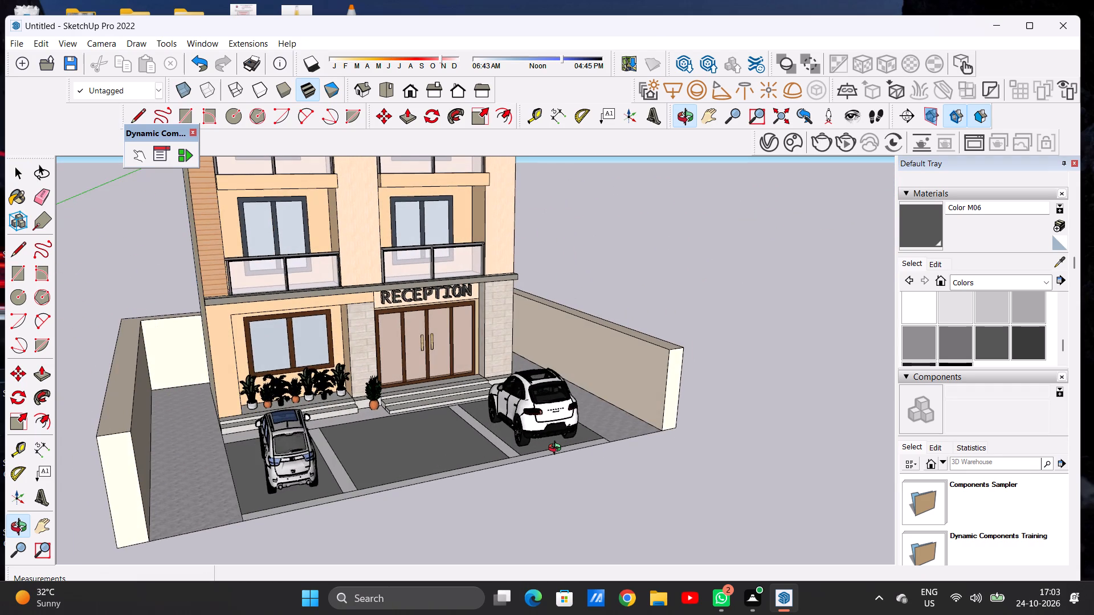
middle_click_drag(557, 449, 512, 497)
scroll(516, 448, "up", 5)
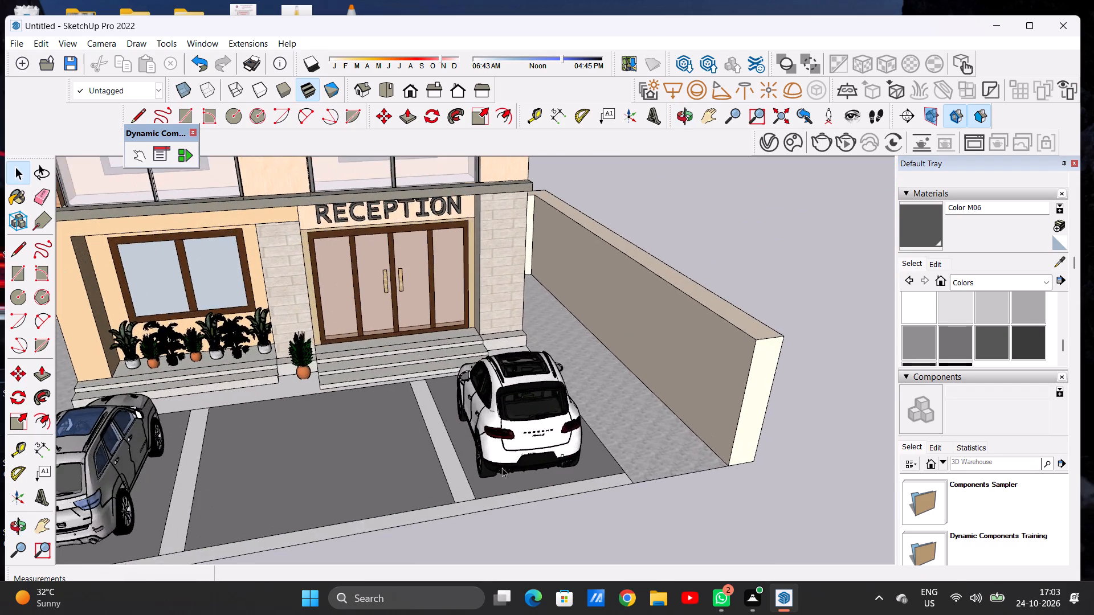
scroll(496, 474, "up", 7)
middle_click_drag(511, 411, 496, 268)
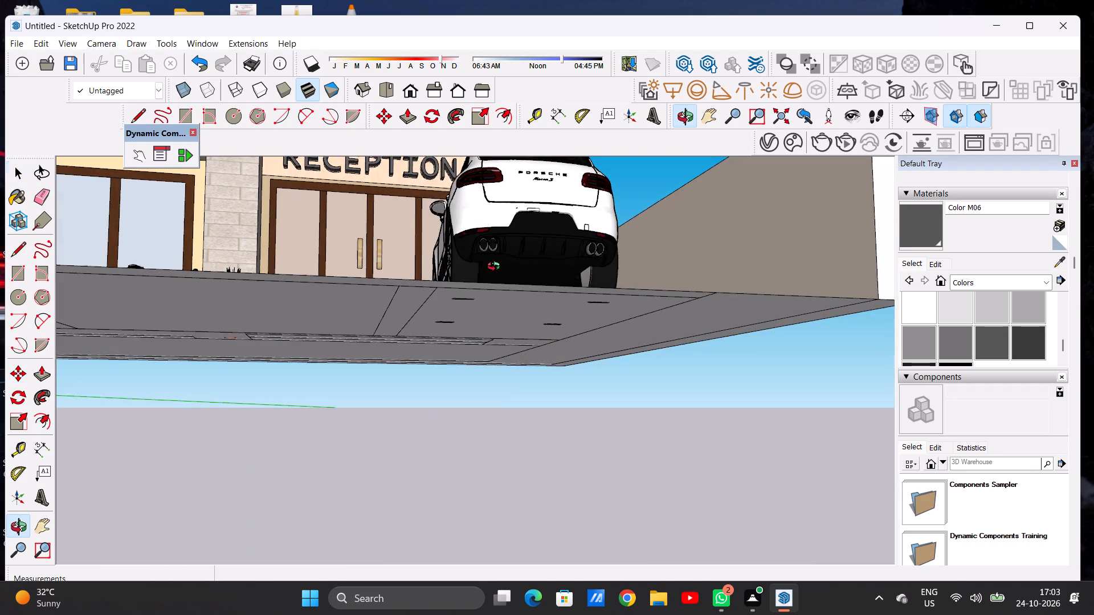
middle_click_drag(496, 268, 471, 251)
middle_click_drag(471, 248, 464, 306)
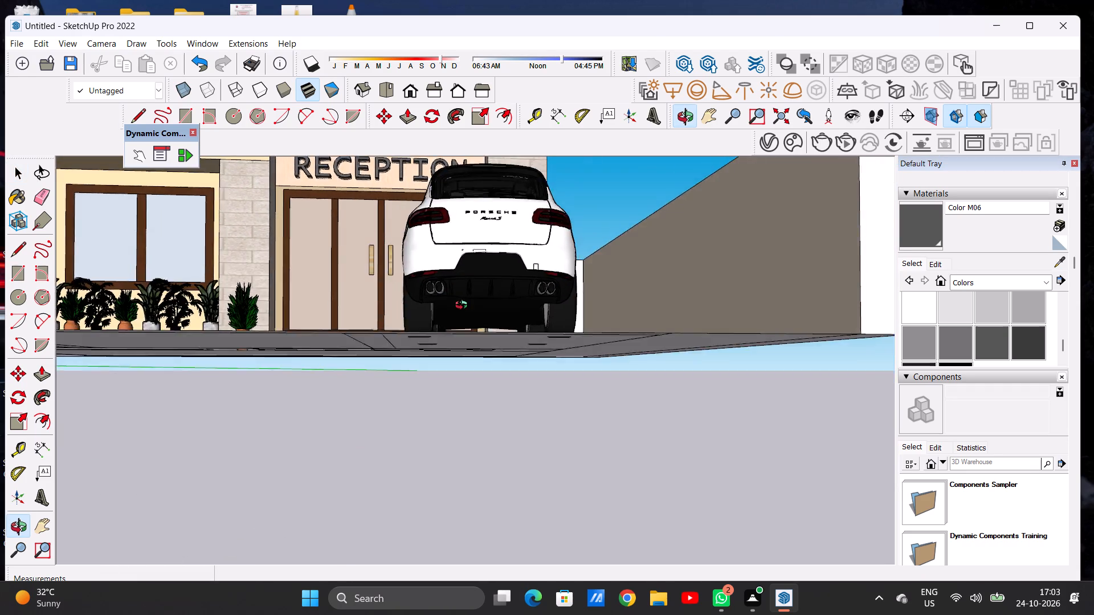
middle_click_drag(464, 306, 452, 290)
middle_click_drag(452, 284, 447, 353)
scroll(462, 399, "down", 6)
scroll(461, 407, "up", 11)
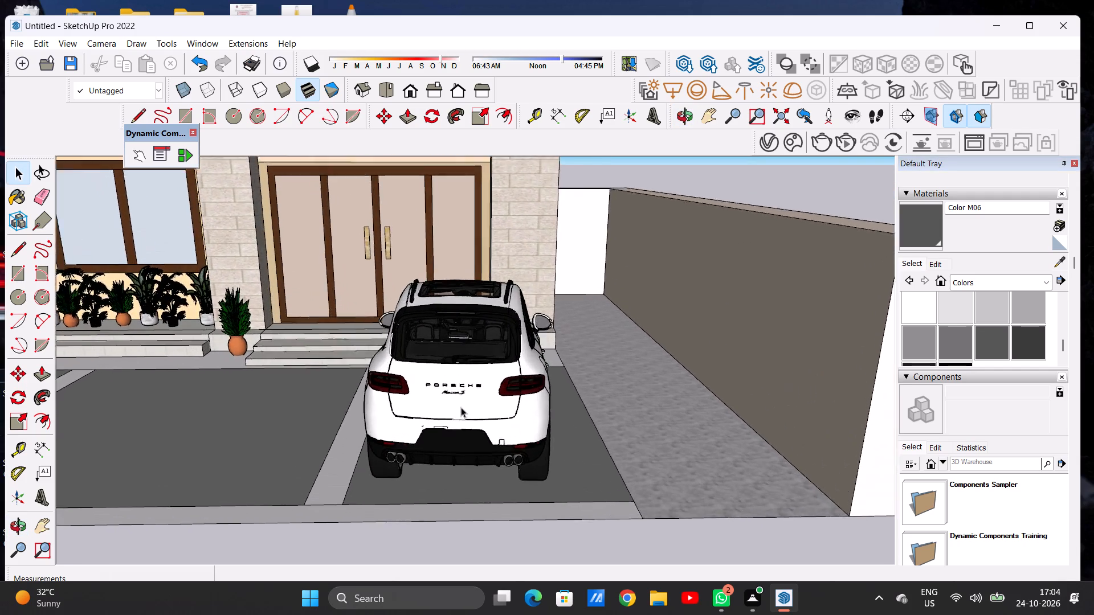
Inspect the Porsche's rear and its interior through the rear window at close range.
scroll(461, 407, "up", 10)
scroll(480, 245, "up", 7)
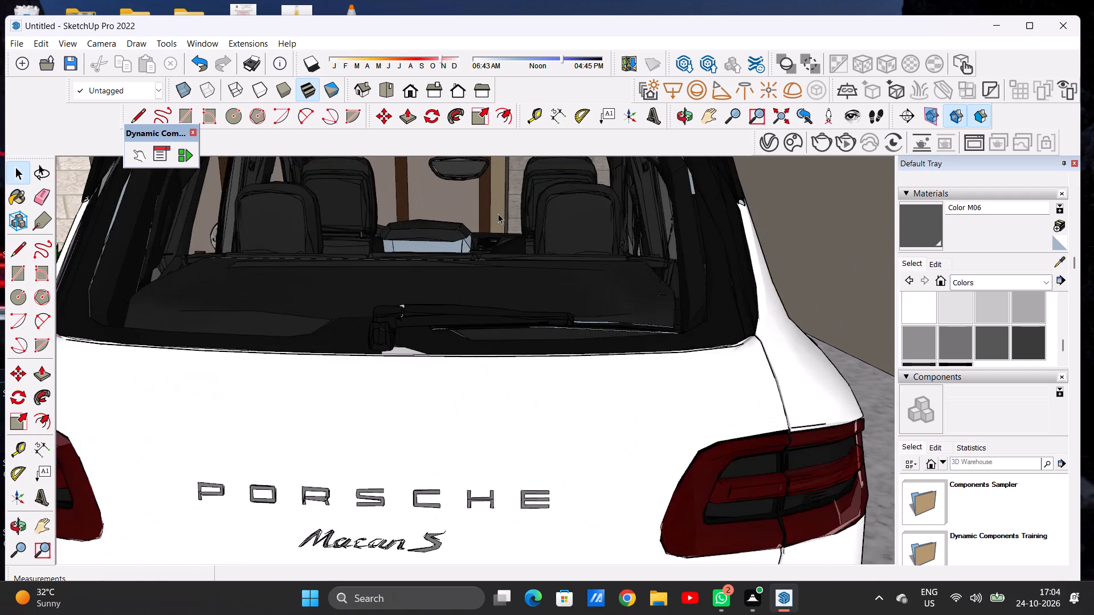
scroll(487, 225, "up", 7)
scroll(448, 276, "up", 6)
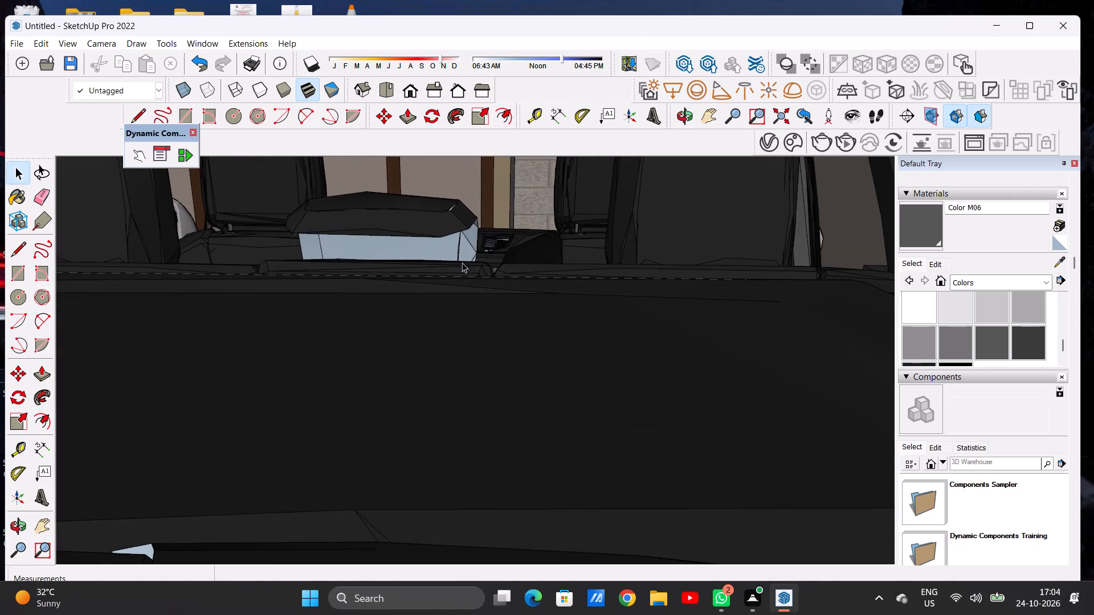
scroll(466, 246, "up", 3)
scroll(466, 246, "down", 1)
scroll(466, 246, "up", 7)
middle_click_drag(464, 285, 390, 338)
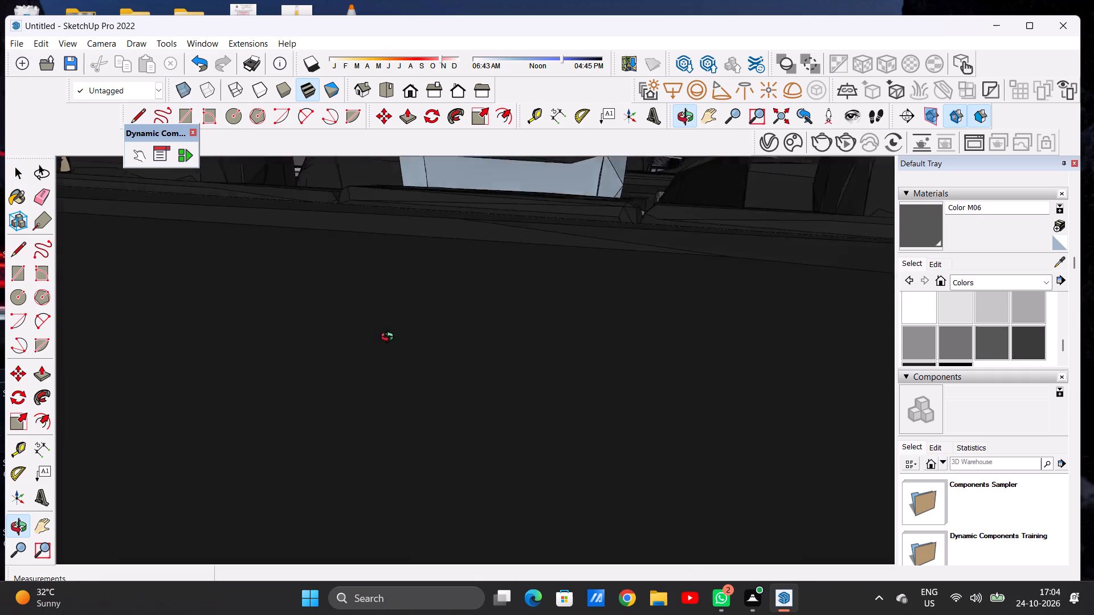
middle_click_drag(390, 338, 455, 289)
scroll(534, 196, "up", 5)
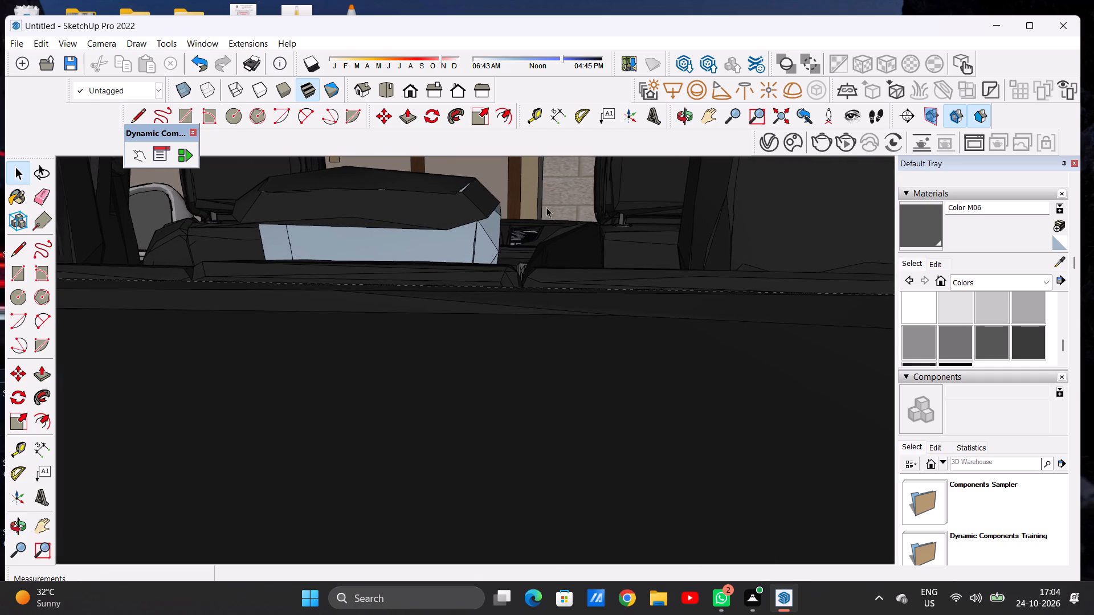
scroll(546, 207, "up", 12)
scroll(465, 339, "down", 14)
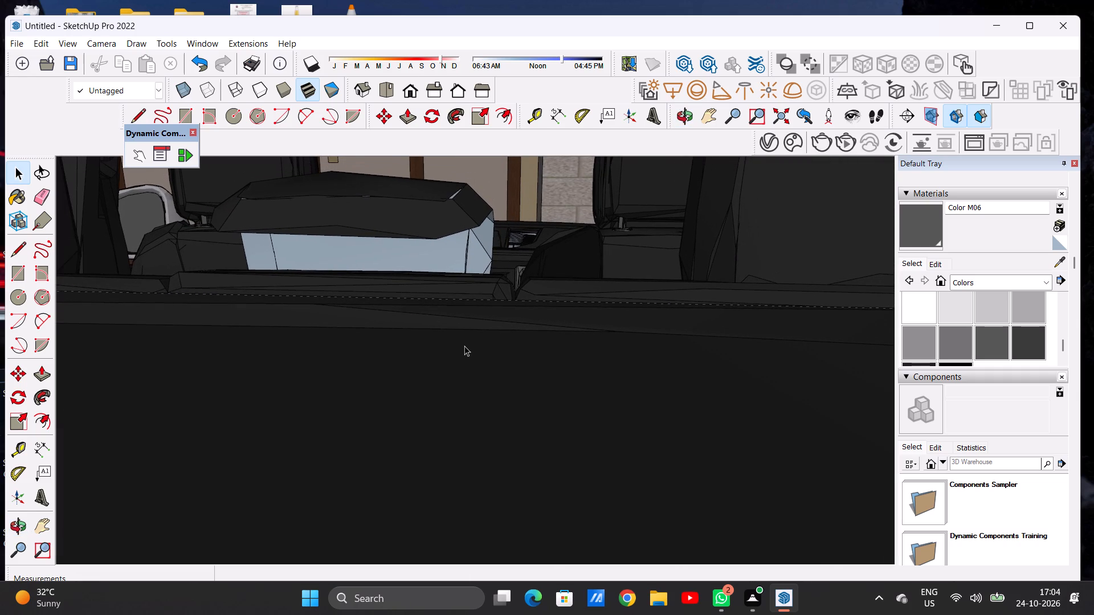
Switch to the standard Front view and review the cars against the whole hotel facade.
left_click(411, 91)
scroll(392, 323, "down", 10)
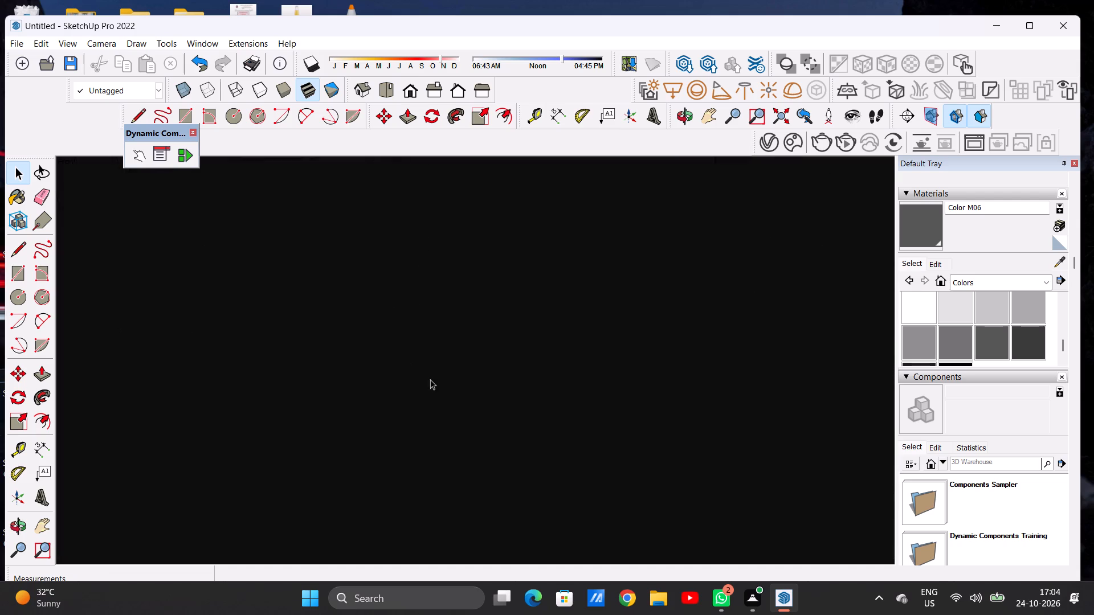
scroll(430, 379, "down", 20)
scroll(430, 379, "down", 20)
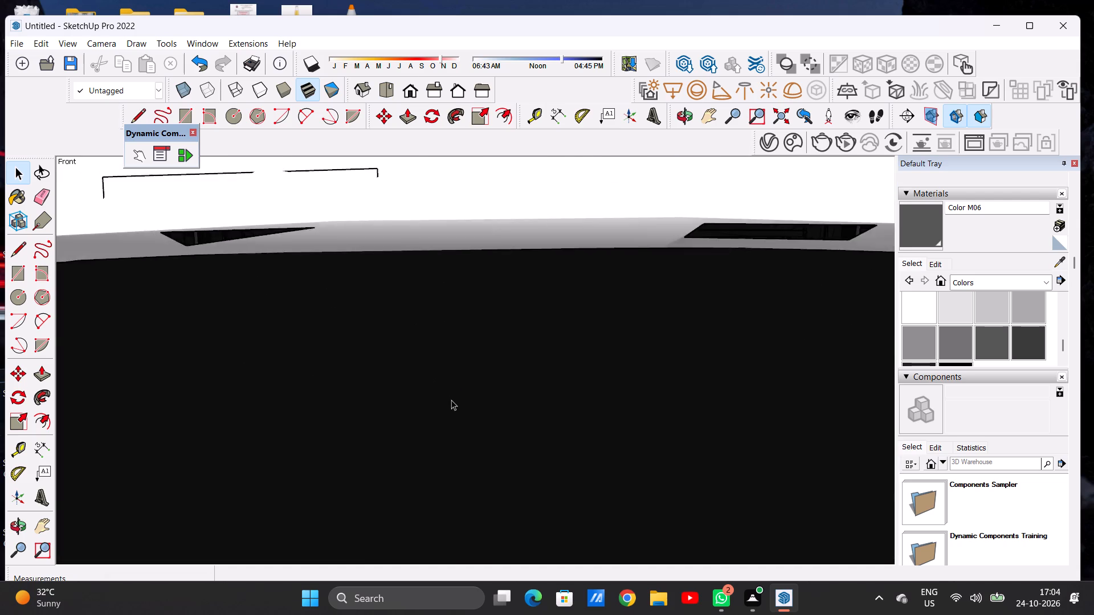
scroll(451, 400, "down", 5)
scroll(451, 400, "down", 20)
scroll(451, 400, "down", 10)
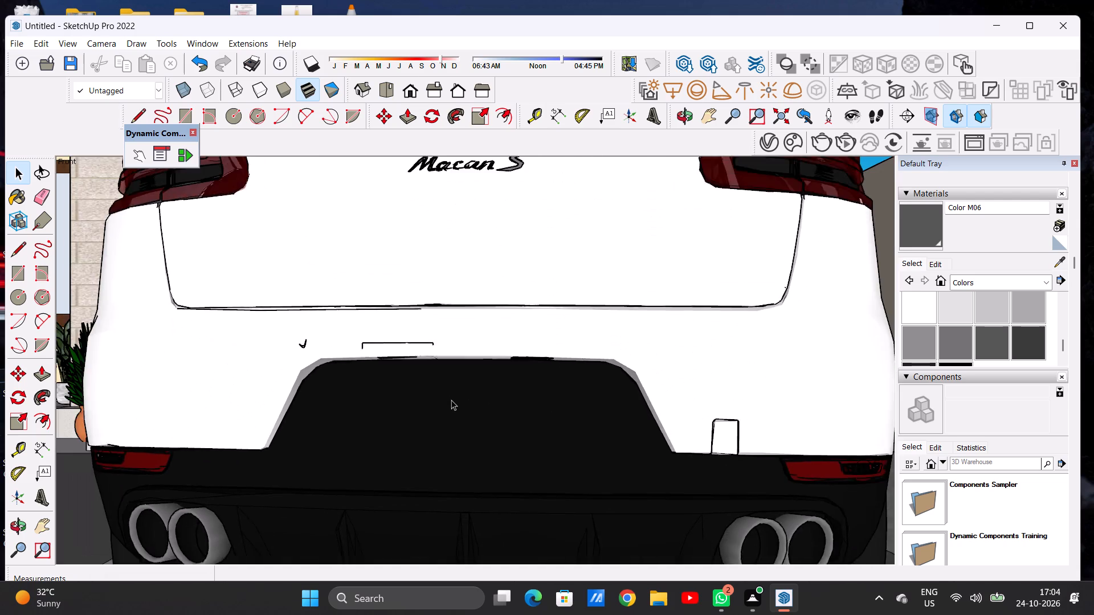
scroll(451, 400, "down", 10)
scroll(451, 400, "up", 1)
scroll(451, 400, "down", 5)
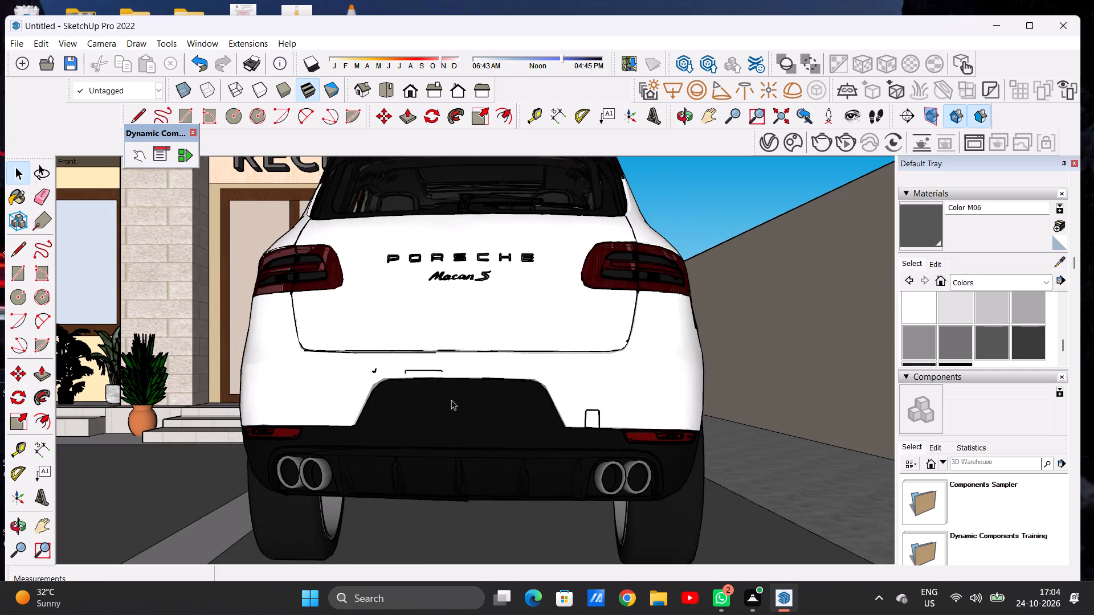
scroll(451, 400, "down", 15)
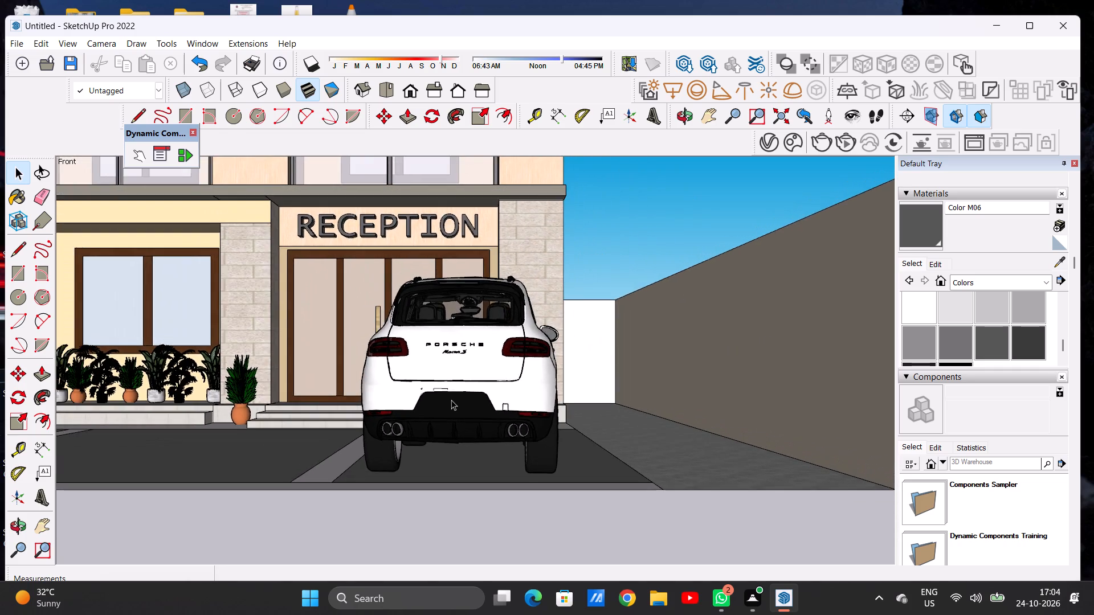
scroll(451, 400, "down", 15)
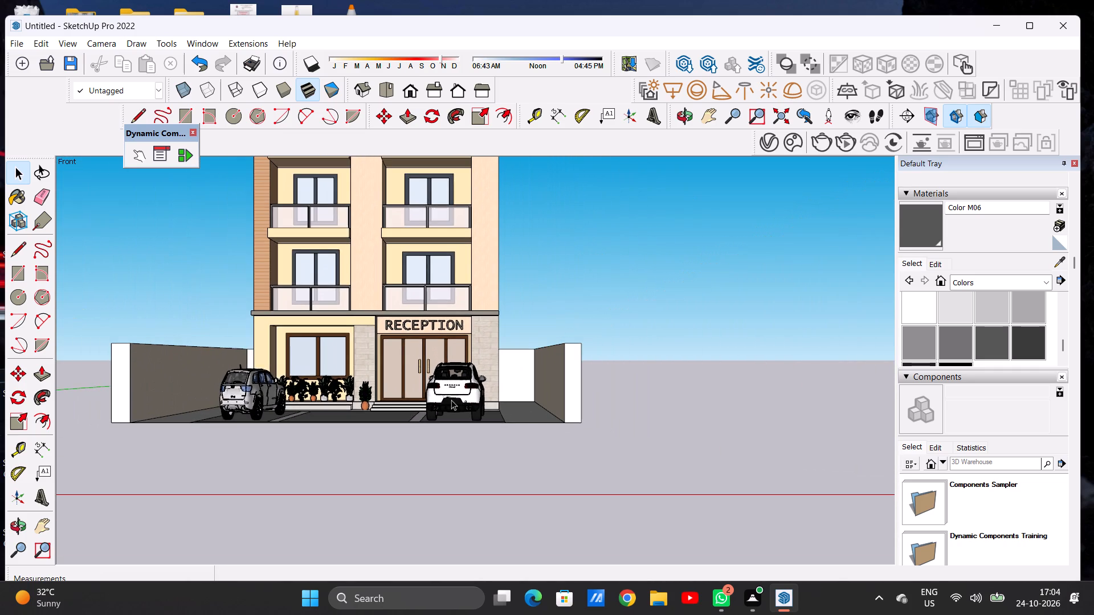
scroll(449, 396, "down", 13)
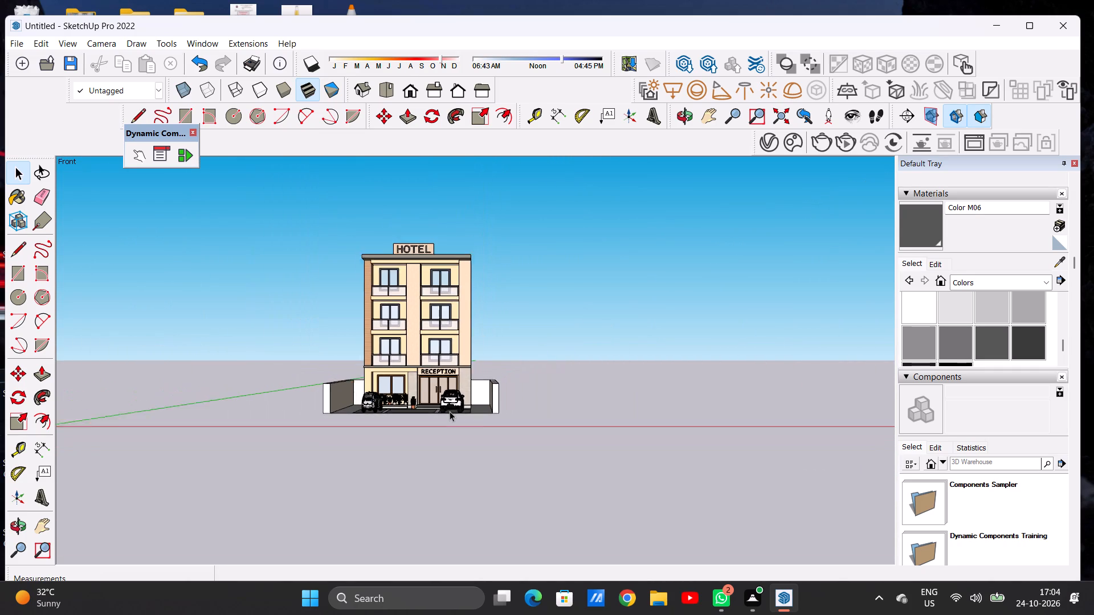
scroll(455, 296, "up", 6)
middle_click(445, 371)
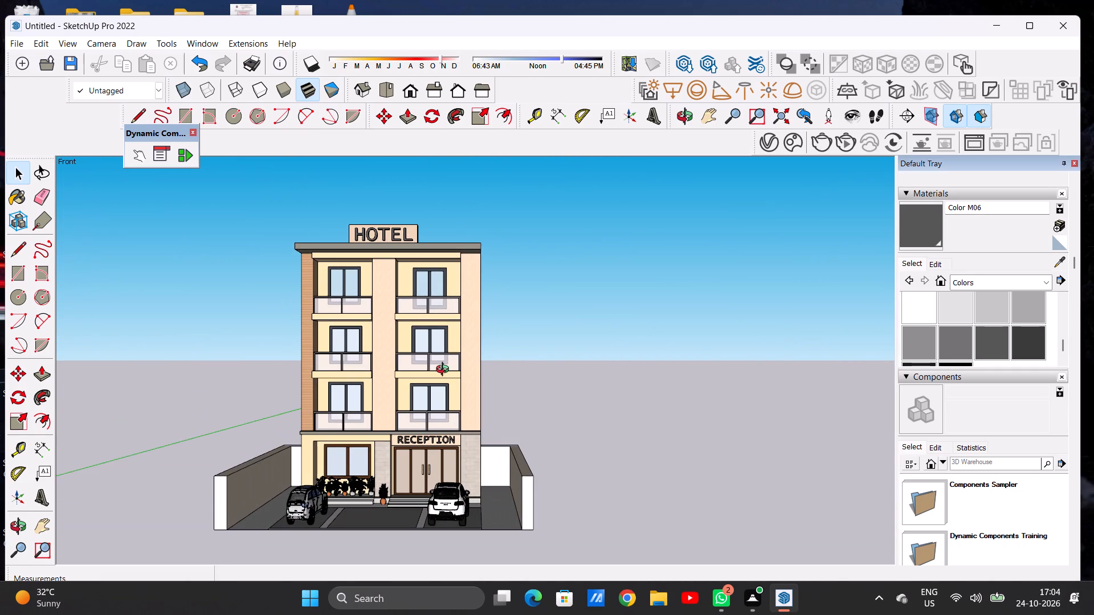
Scale the Porsche's length by about 1.22 along the green axis, extending its front towards the hotel steps, and deselect it.
middle_click_drag(433, 374, 387, 382)
middle_click_drag(375, 385, 217, 513)
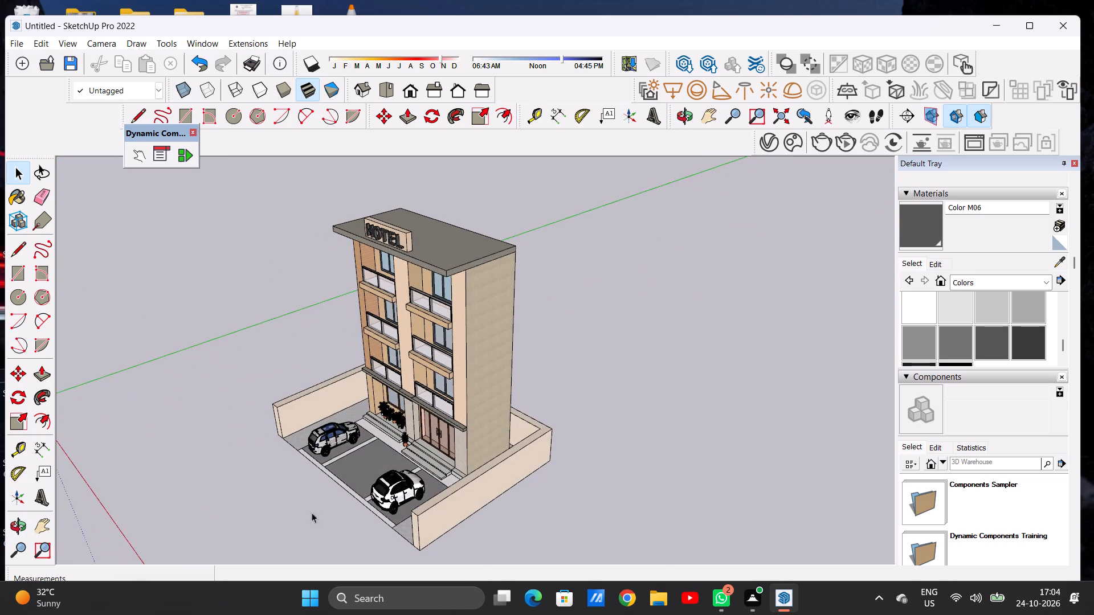
scroll(380, 494, "up", 6)
middle_click_drag(429, 483, 280, 523)
scroll(353, 453, "up", 7)
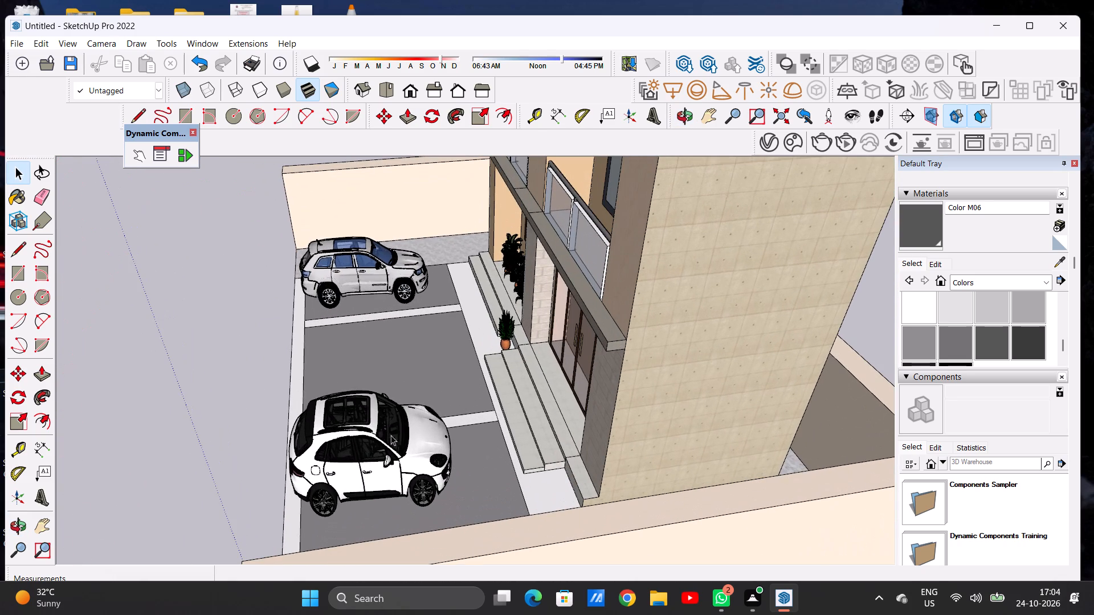
left_click(387, 461)
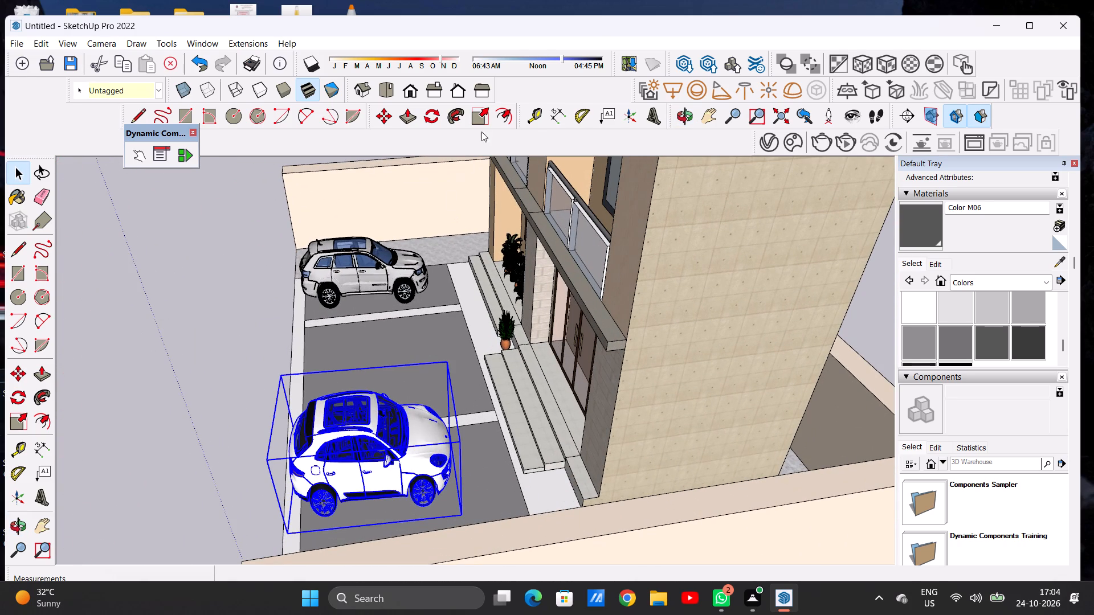
left_click(479, 121)
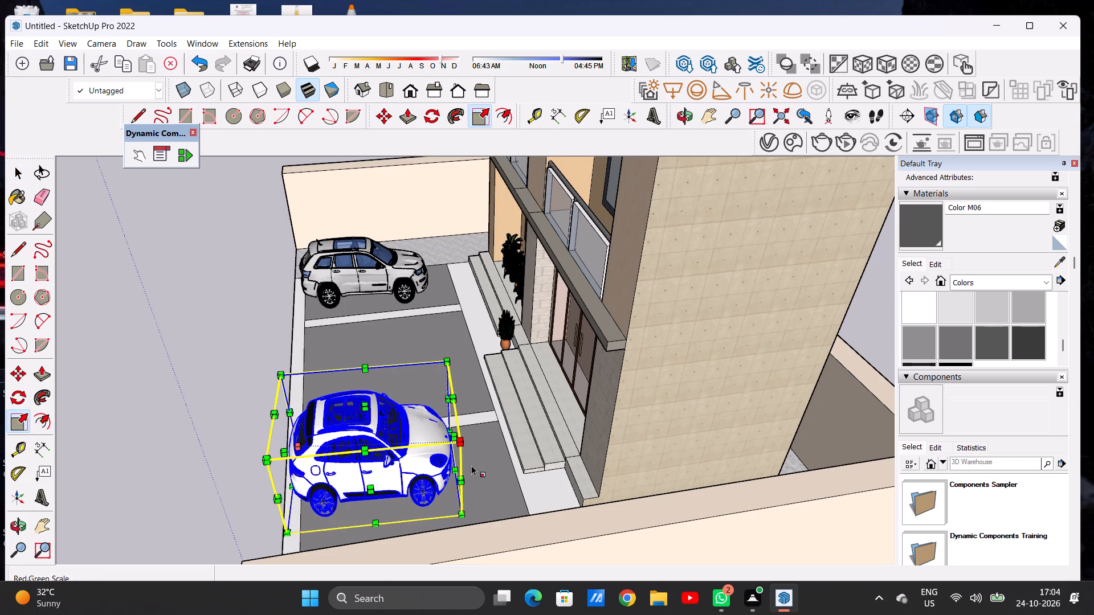
middle_click_drag(466, 462, 406, 462)
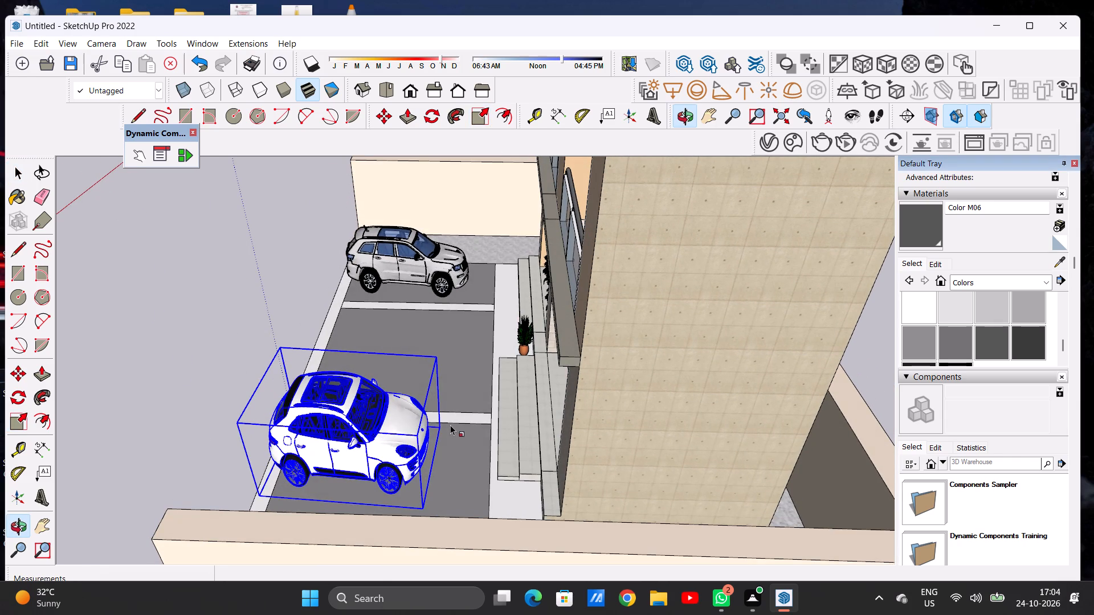
left_click(430, 433)
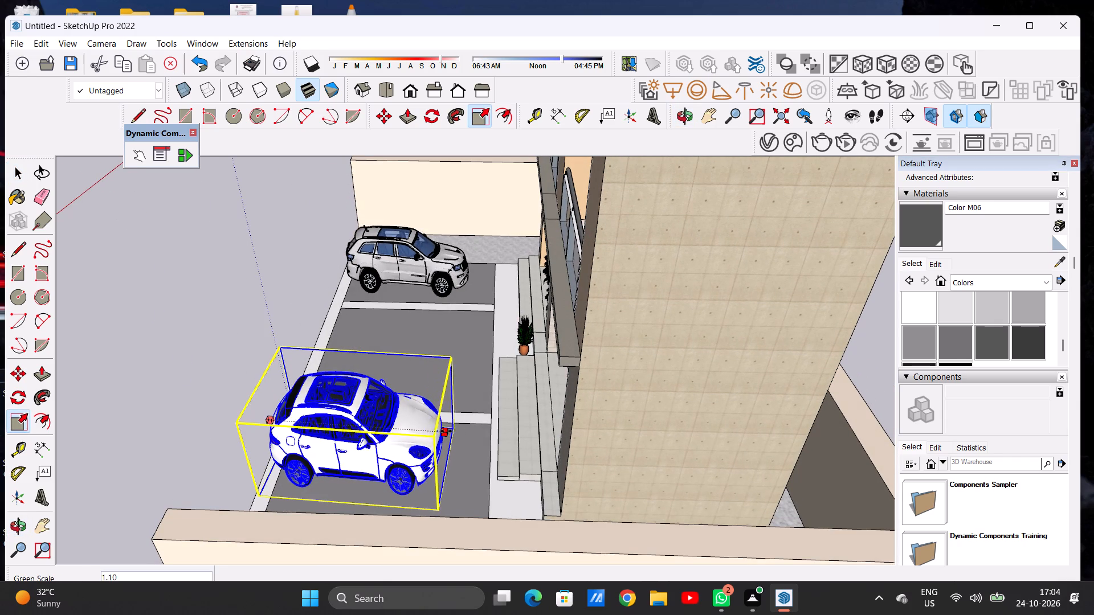
left_click(466, 436)
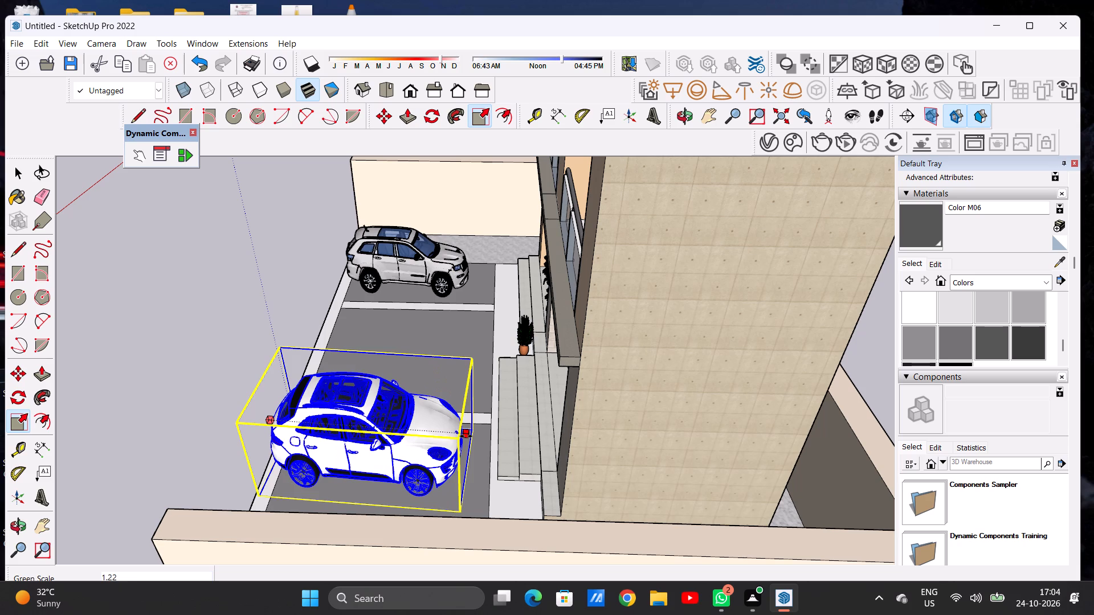
key("space")
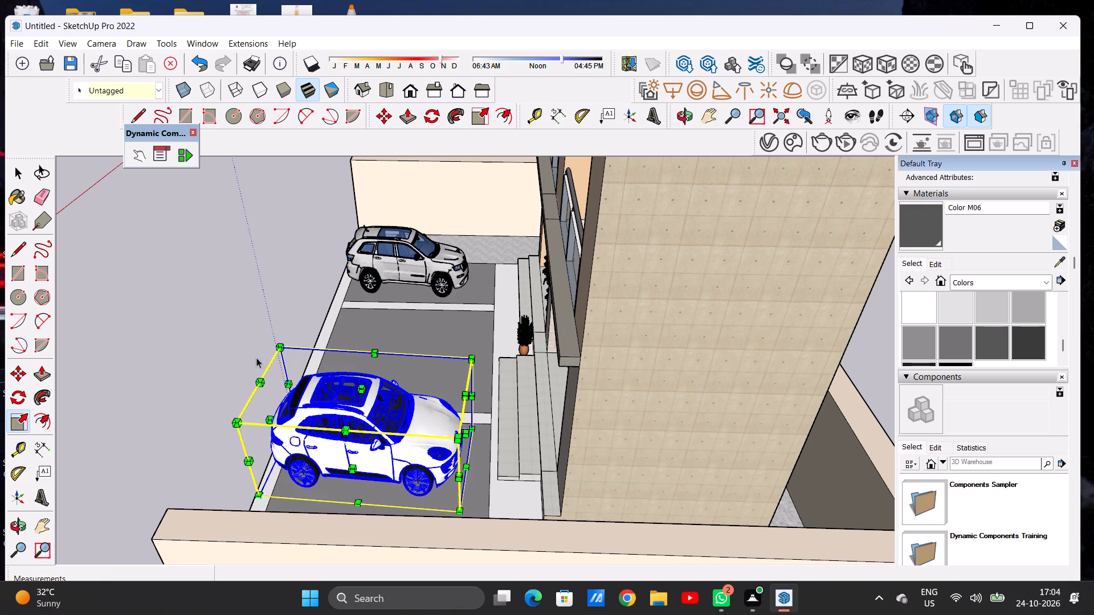
left_click(240, 353)
Review the lengthened Porsche and the complete hotel exterior from the side and the front.
scroll(395, 377, "down", 5)
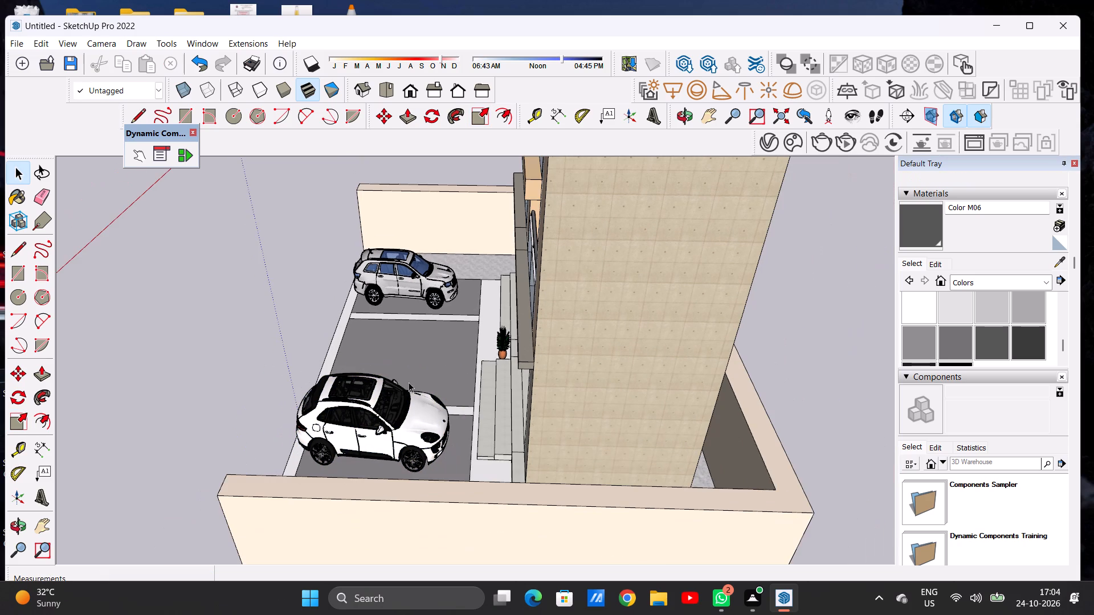
middle_click_drag(445, 434, 579, 405)
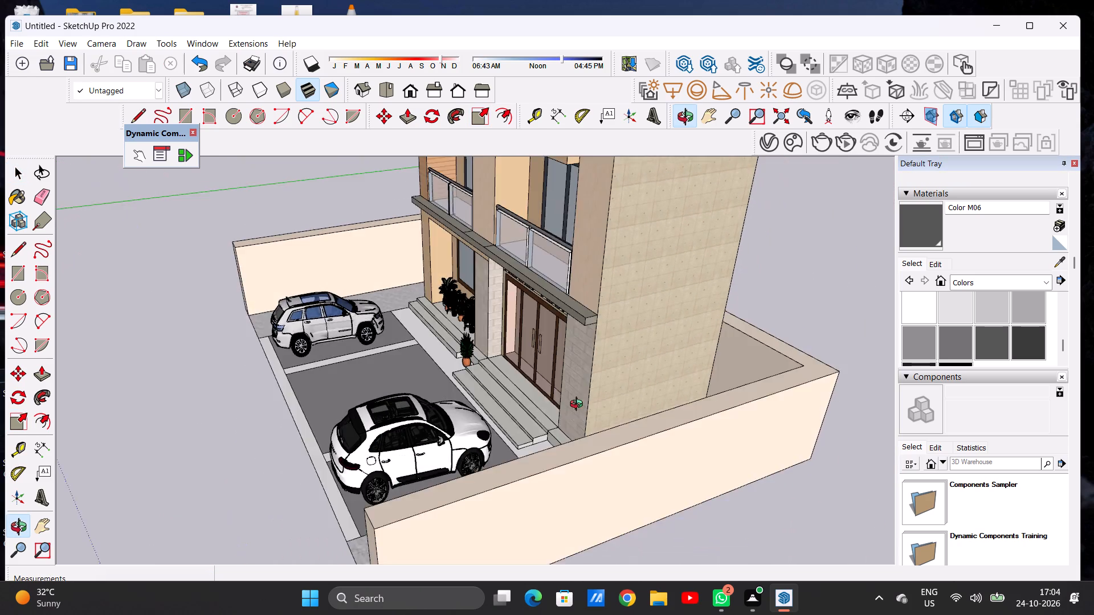
middle_click_drag(579, 405, 654, 389)
scroll(498, 409, "down", 8)
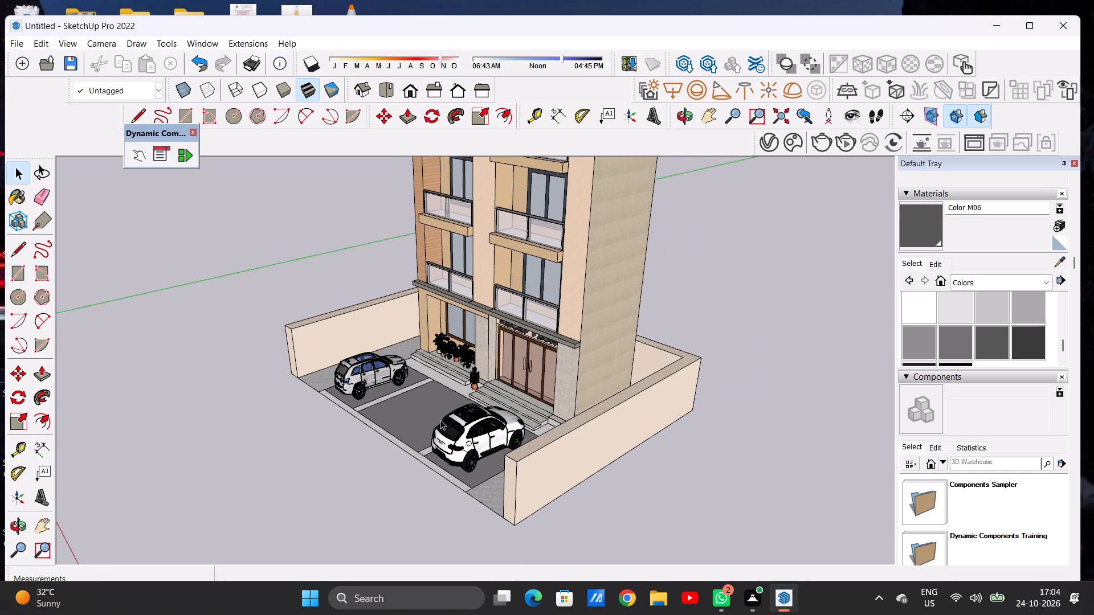
middle_click_drag(517, 420, 723, 397)
scroll(542, 431, "down", 8)
scroll(546, 389, "up", 3)
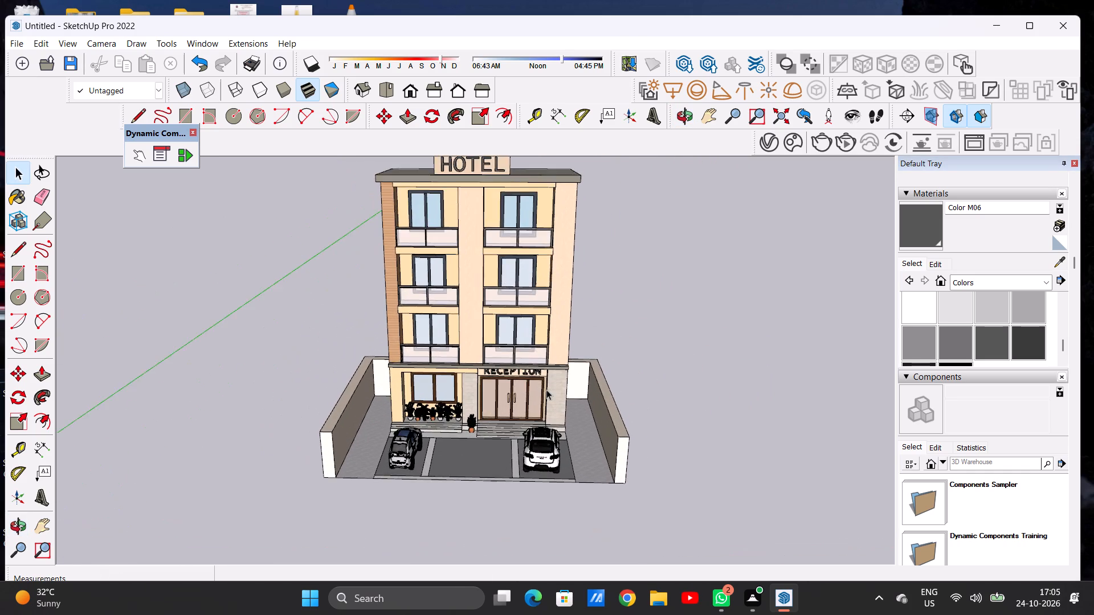
scroll(546, 389, "up", 2)
scroll(520, 421, "down", 4)
middle_click_drag(512, 413, 517, 355)
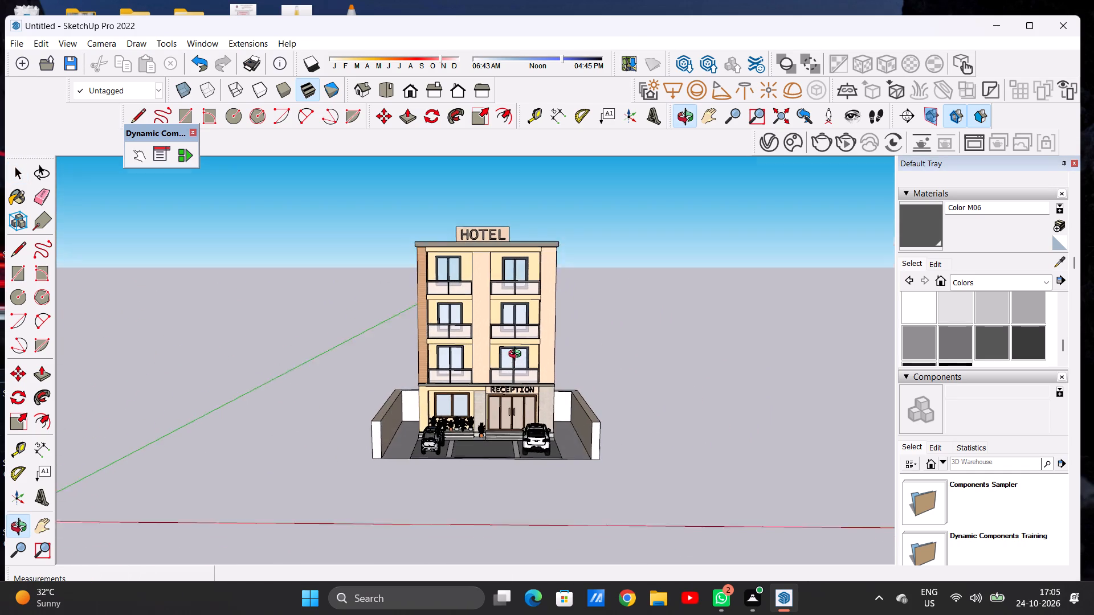
middle_click_drag(517, 355, 507, 363)
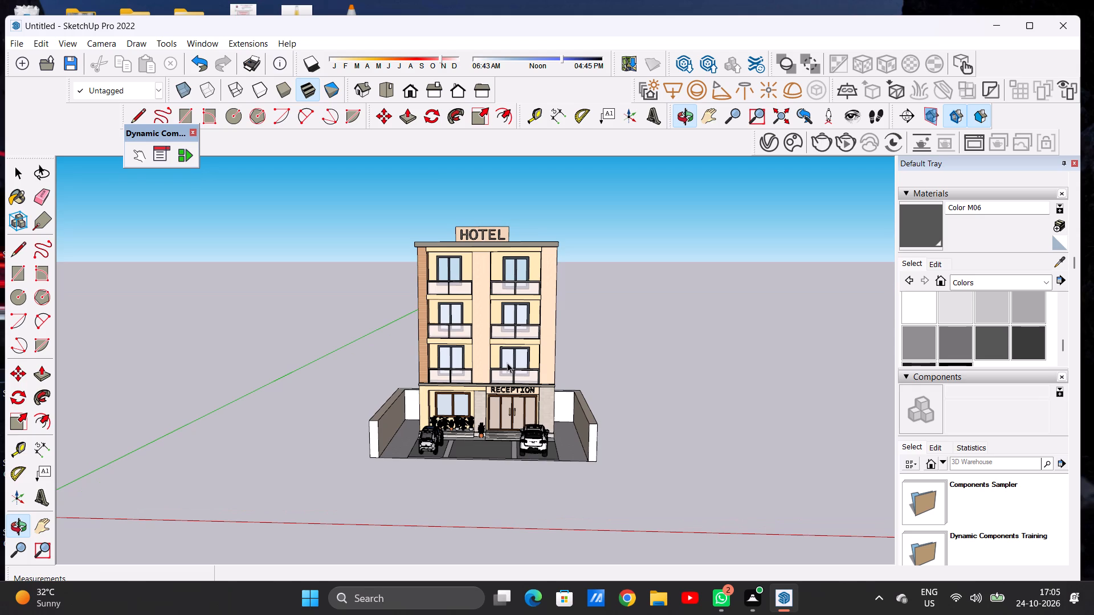
Review the reception entrance and sign at close range, and check the complete hotel facade from the front.
scroll(516, 376, "up", 7)
scroll(516, 390, "down", 1)
scroll(516, 390, "up", 9)
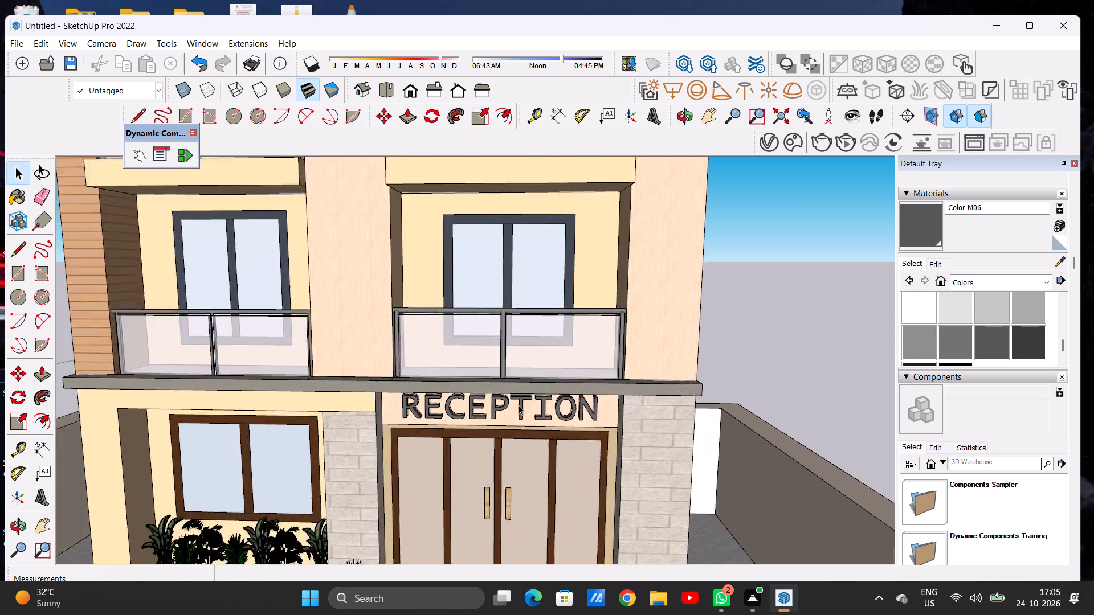
scroll(519, 405, "up", 4)
middle_click_drag(517, 393, 522, 346)
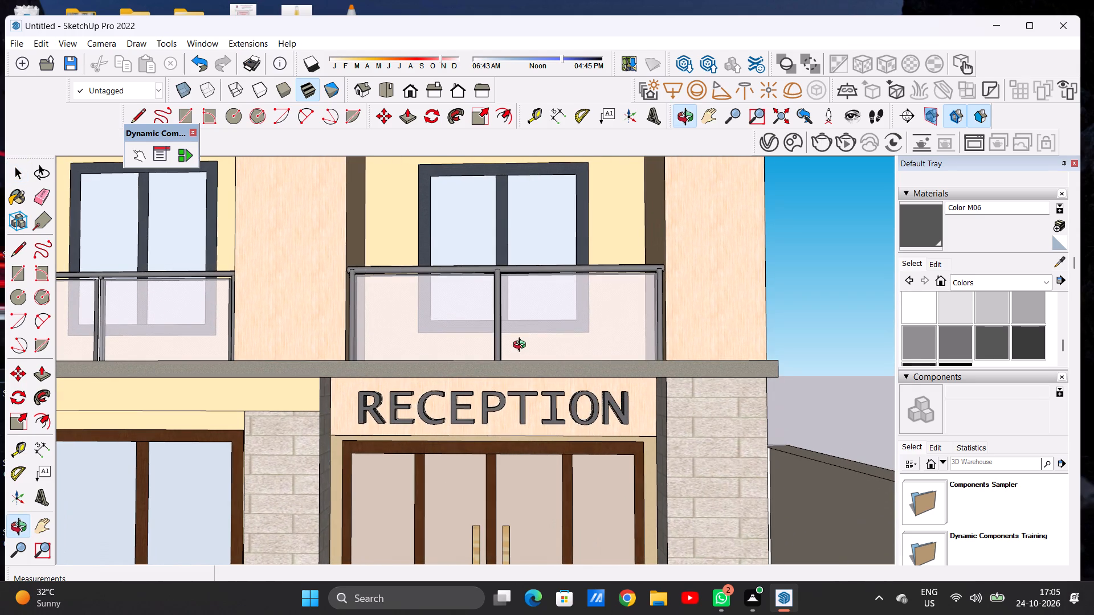
middle_click_drag(522, 346, 522, 352)
scroll(478, 406, "down", 4)
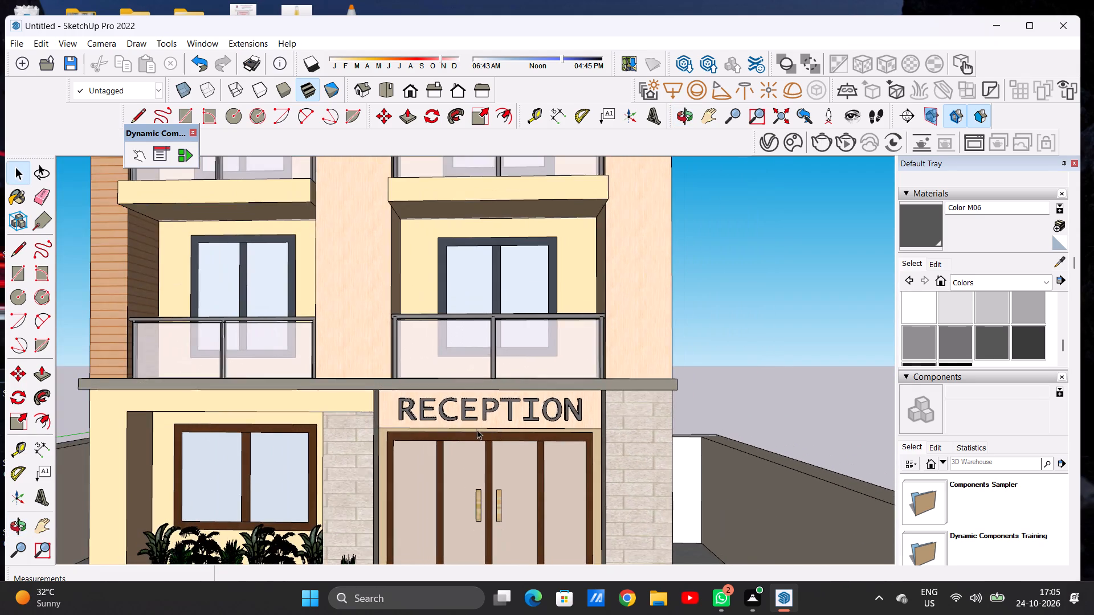
scroll(477, 429, "down", 18)
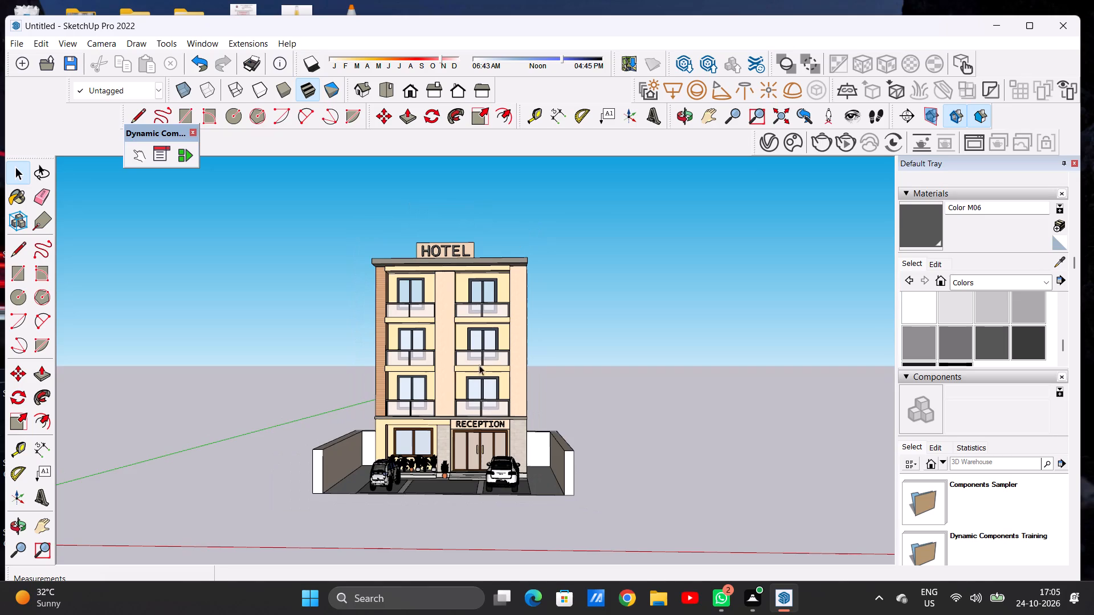
scroll(454, 262, "up", 5)
scroll(454, 259, "down", 1)
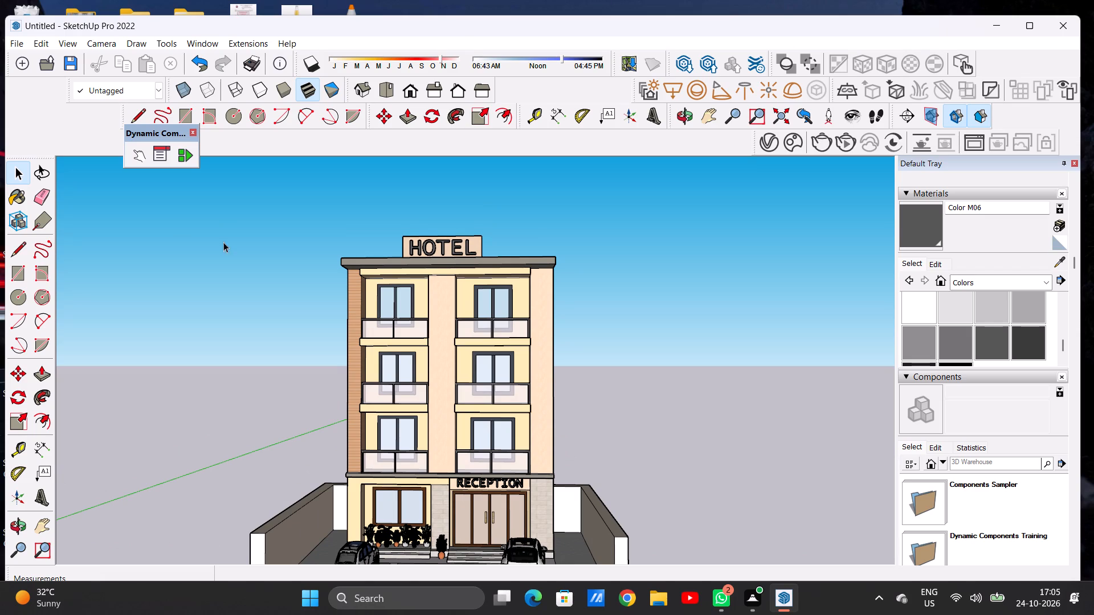
scroll(356, 270, "down", 7)
scroll(438, 400, "up", 16)
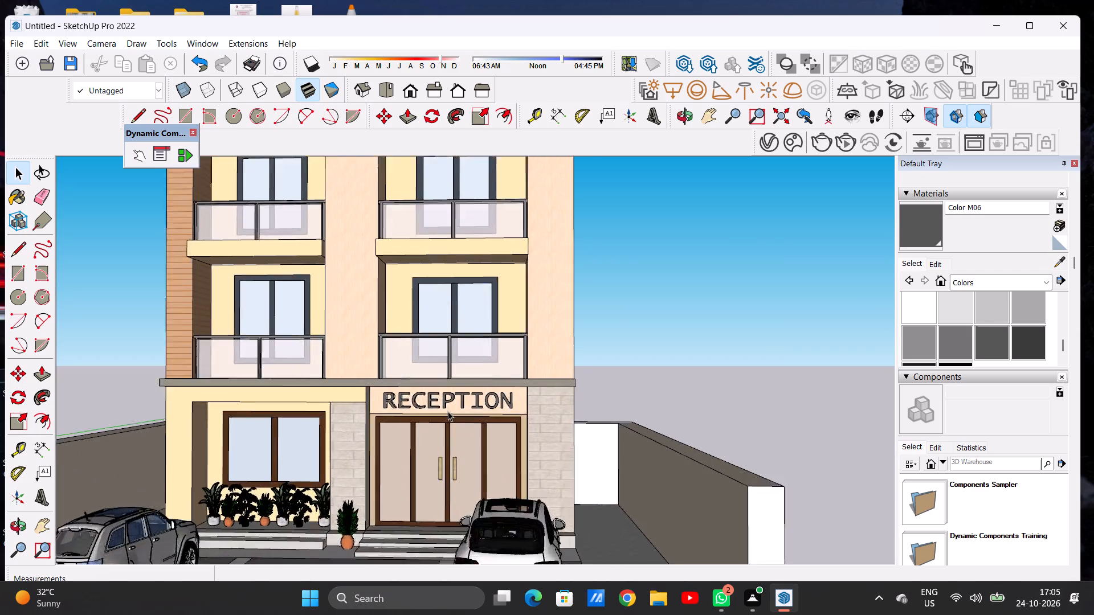
scroll(448, 411, "up", 2)
scroll(442, 432, "down", 20)
scroll(442, 432, "down", 4)
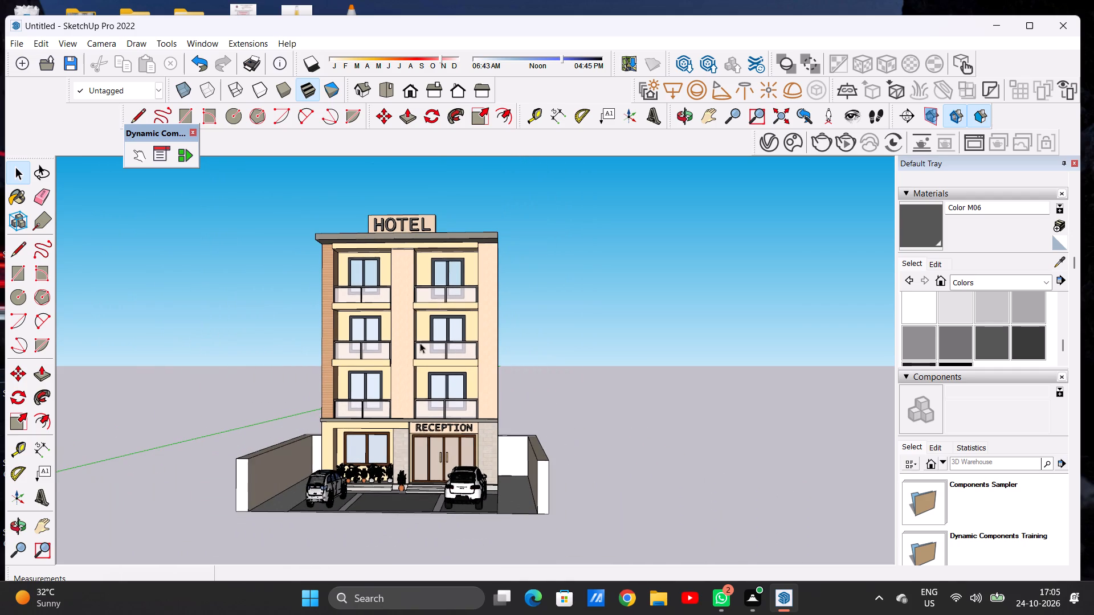
scroll(423, 183, "up", 9)
Inspect the roof, the parking bays and the first-floor balcony floors from raised viewpoints.
middle_click_drag(421, 270, 203, 371)
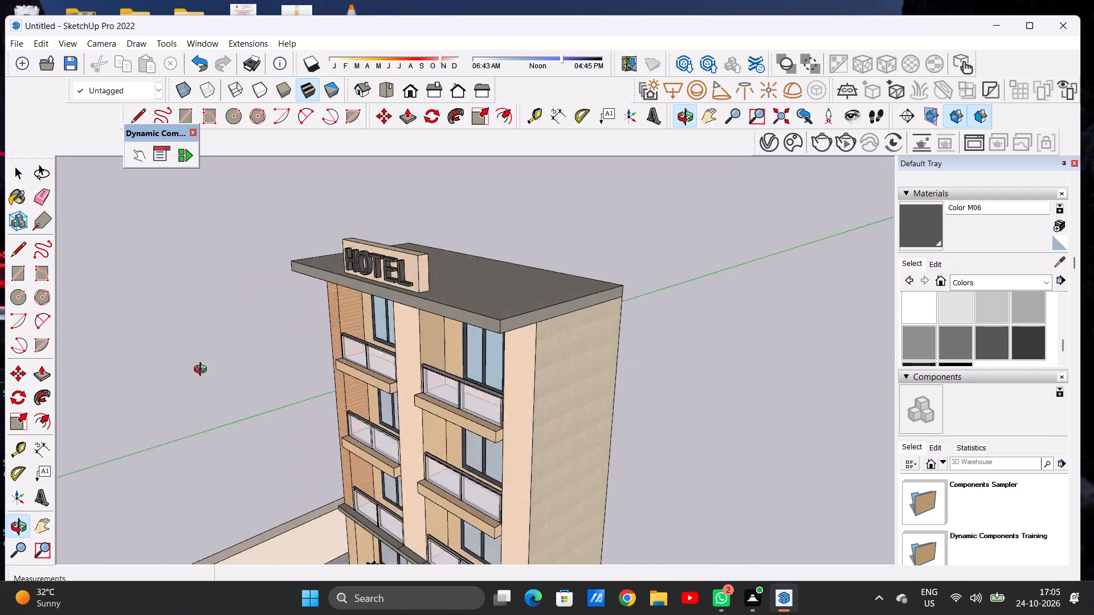
middle_click_drag(203, 371, 432, 406)
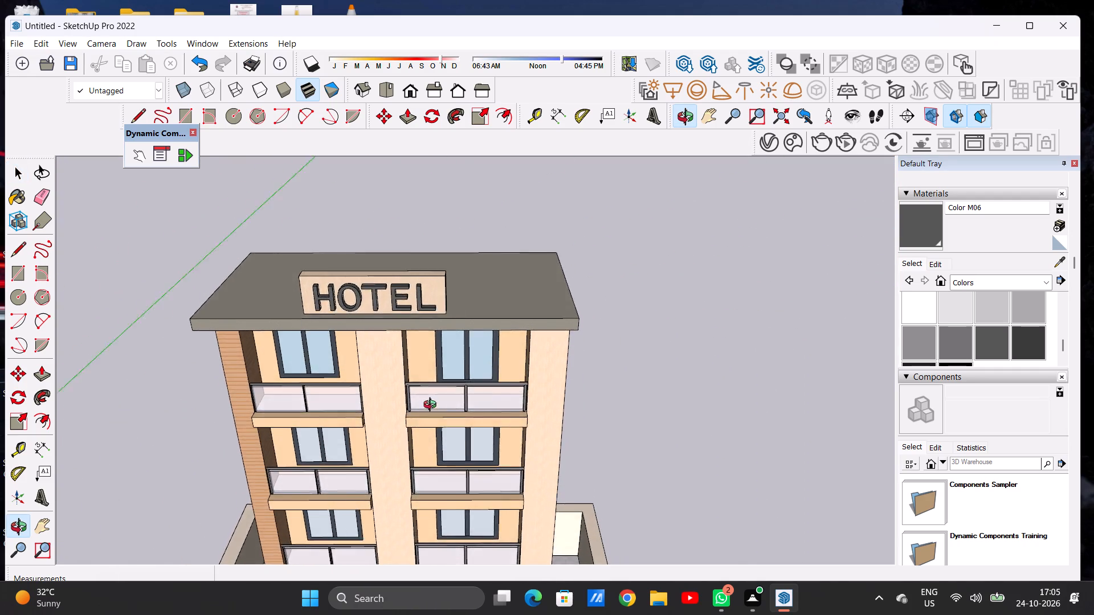
middle_click_drag(432, 406, 429, 374)
scroll(432, 294, "down", 16)
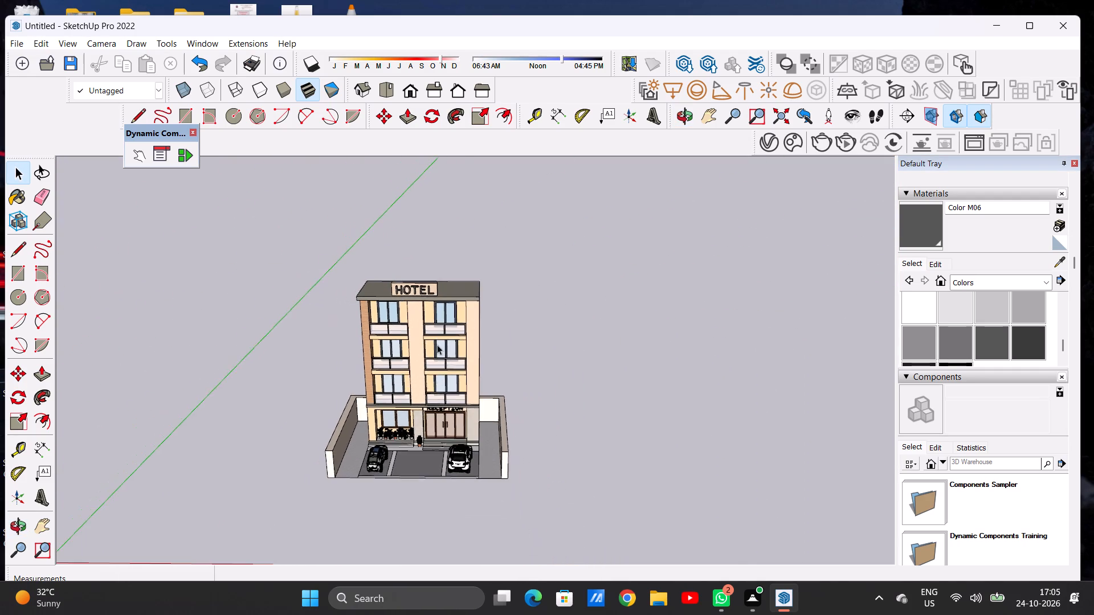
scroll(430, 415, "up", 7)
middle_click_drag(375, 377, 329, 518)
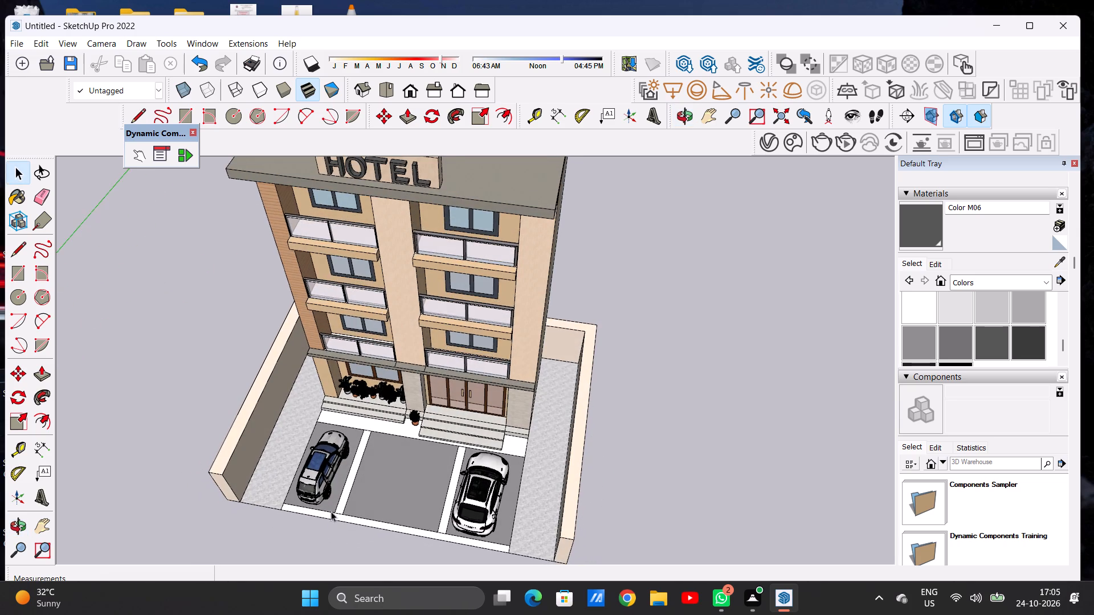
scroll(349, 346, "up", 18)
scroll(373, 317, "down", 6)
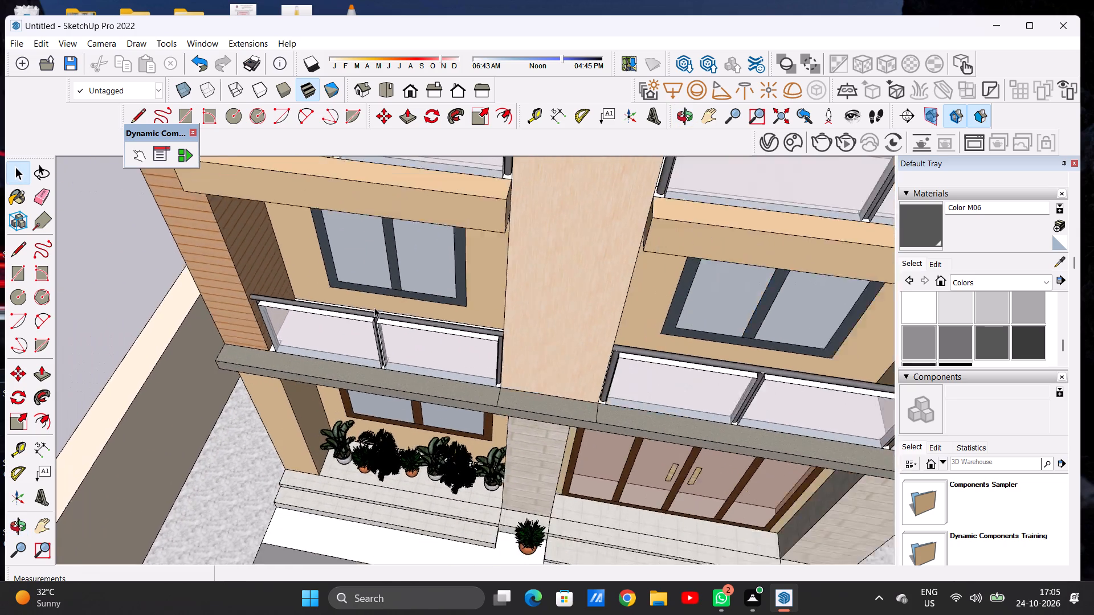
scroll(374, 307, "down", 2)
middle_click_drag(388, 311, 277, 347)
scroll(413, 268, "up", 5)
scroll(413, 268, "down", 1)
scroll(413, 268, "up", 4)
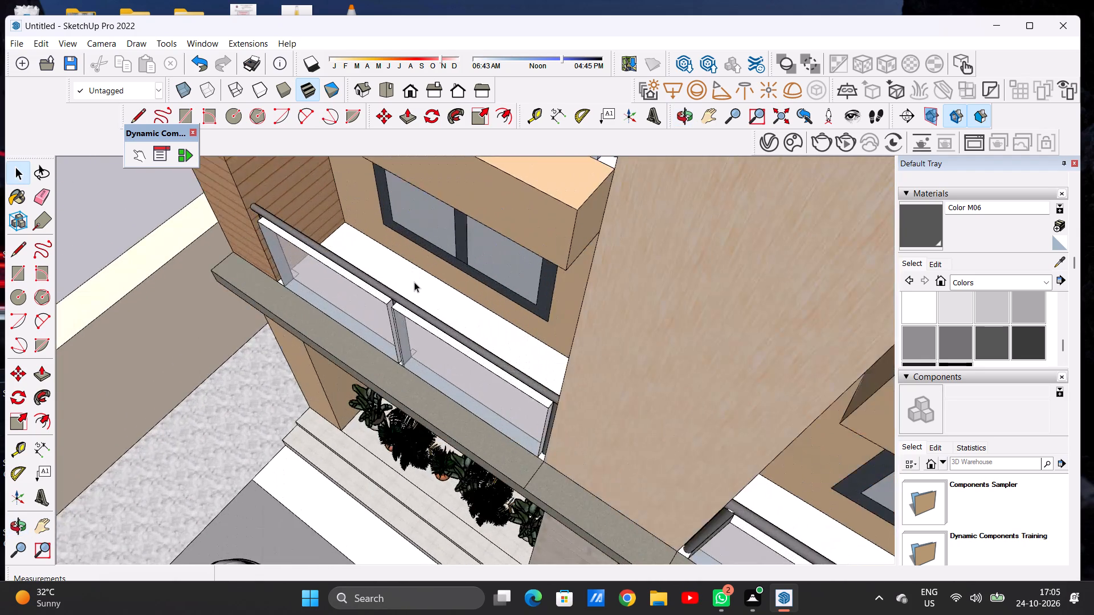
scroll(414, 282, "up", 3)
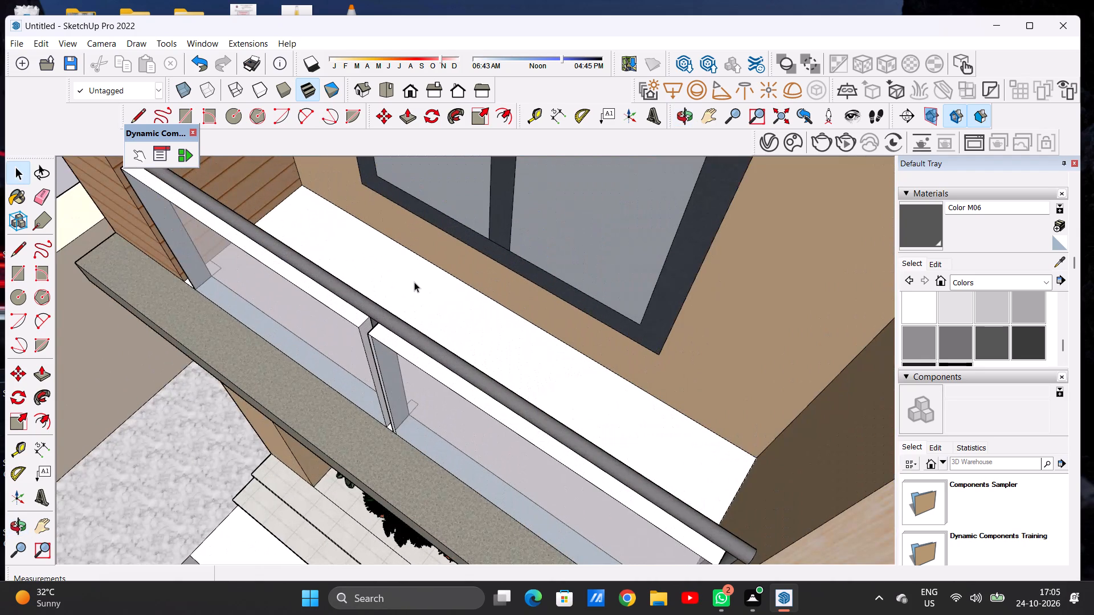
scroll(421, 247, "down", 17)
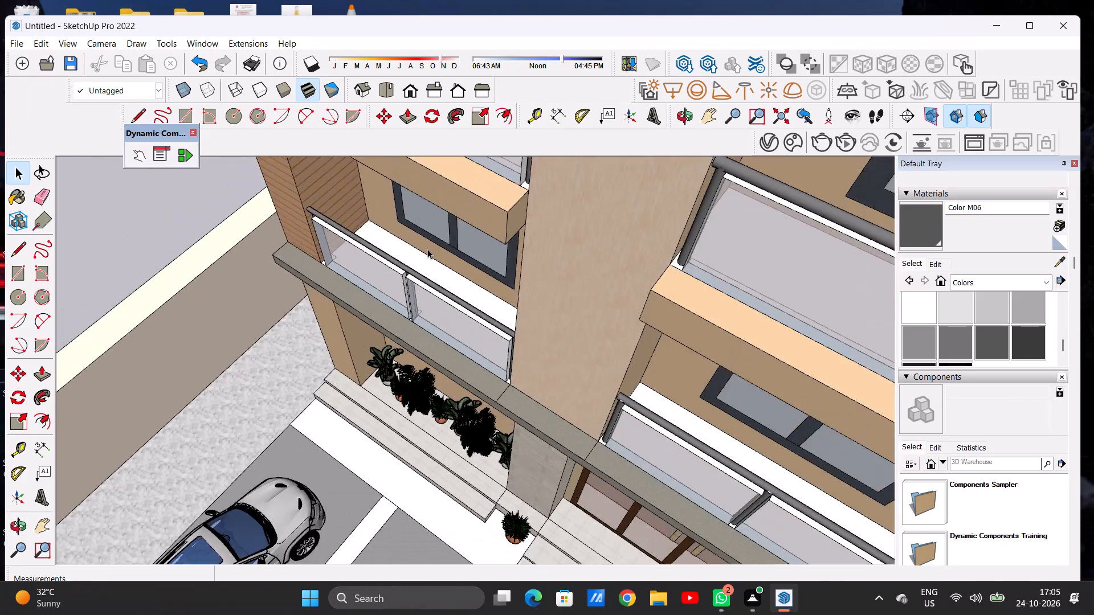
scroll(427, 249, "down", 15)
scroll(468, 278, "down", 13)
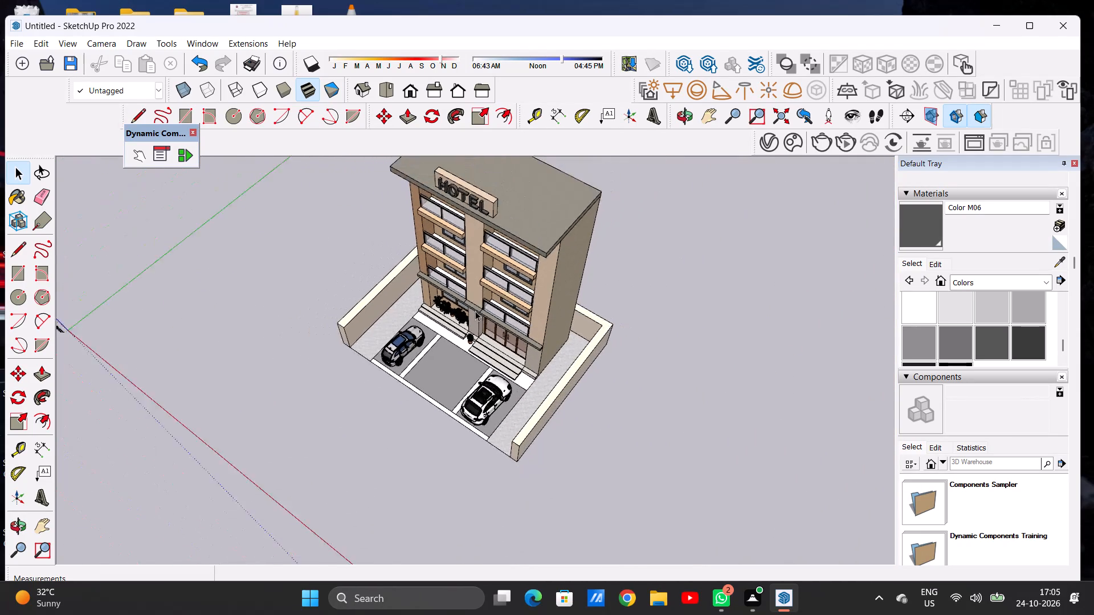
Paint the floor of the top-storey balcony on the potted-plant side with Carpet Diamond Olive from the Carpet, Fabrics, Leathers collection.
scroll(464, 227, "up", 10)
scroll(460, 224, "down", 1)
scroll(460, 224, "up", 11)
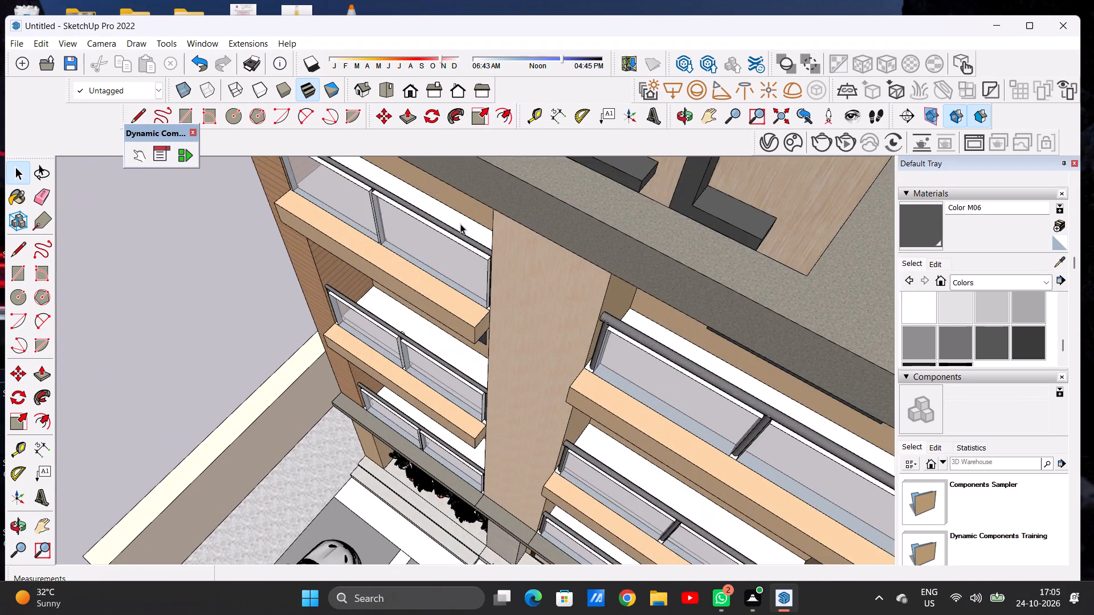
scroll(460, 224, "up", 3)
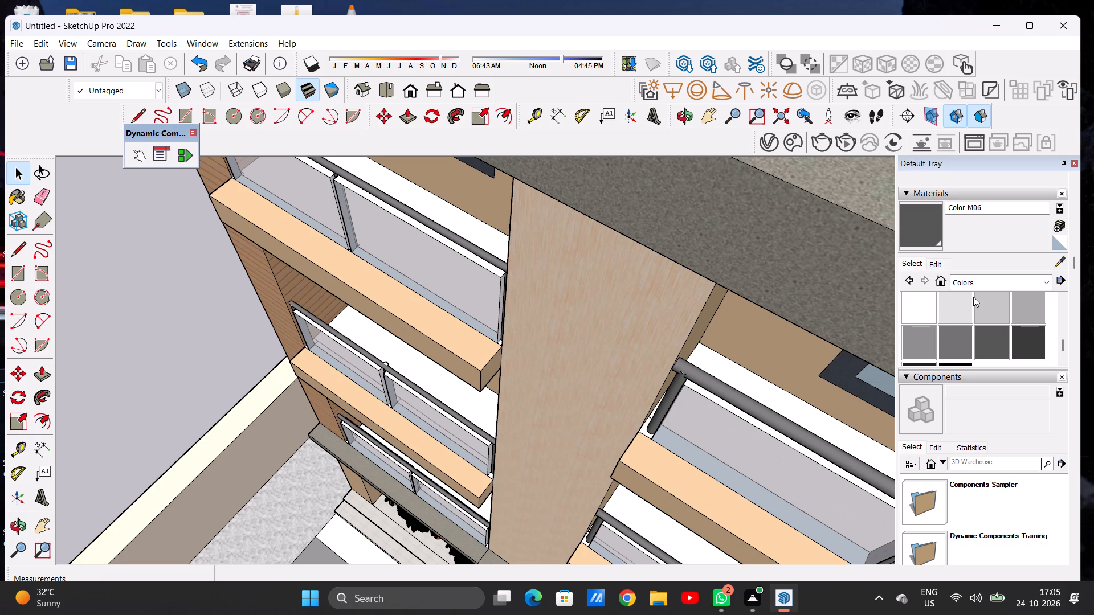
left_click(962, 282)
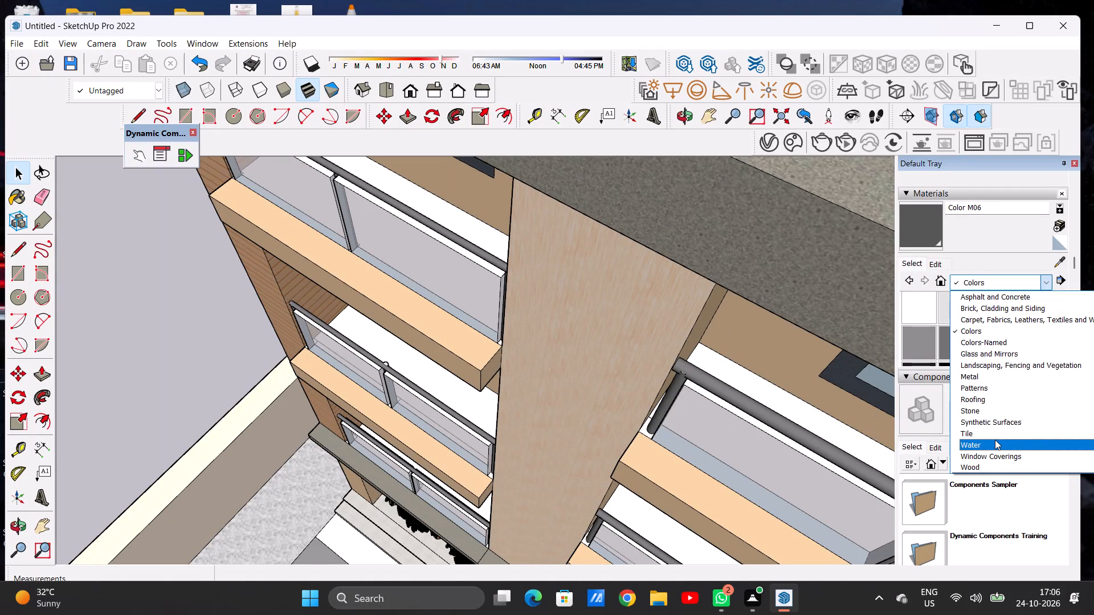
left_click(1000, 320)
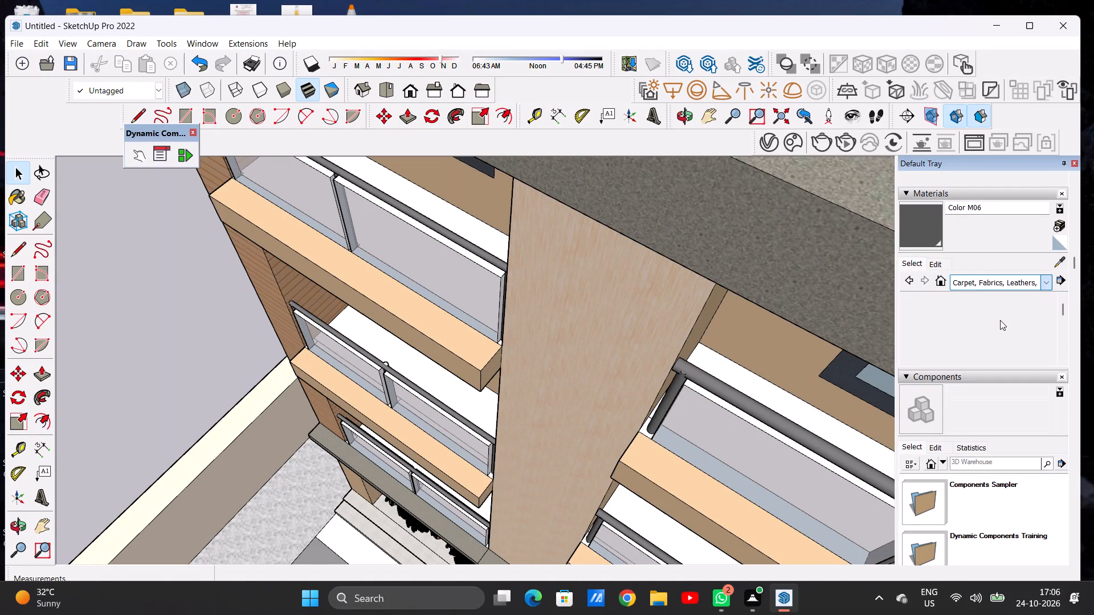
scroll(980, 320, "down", 1)
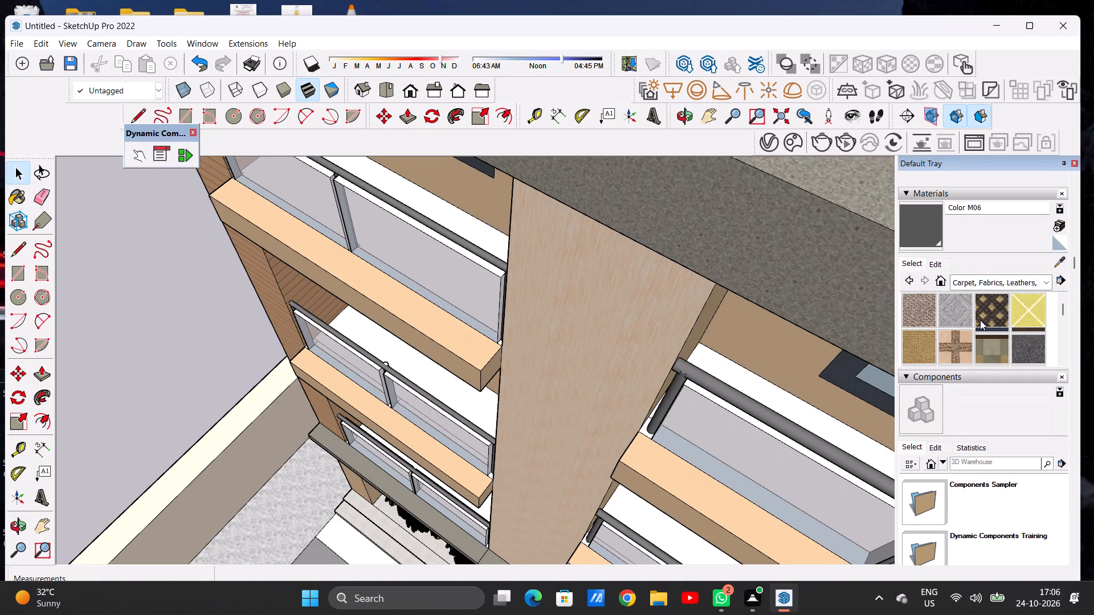
scroll(980, 320, "up", 1)
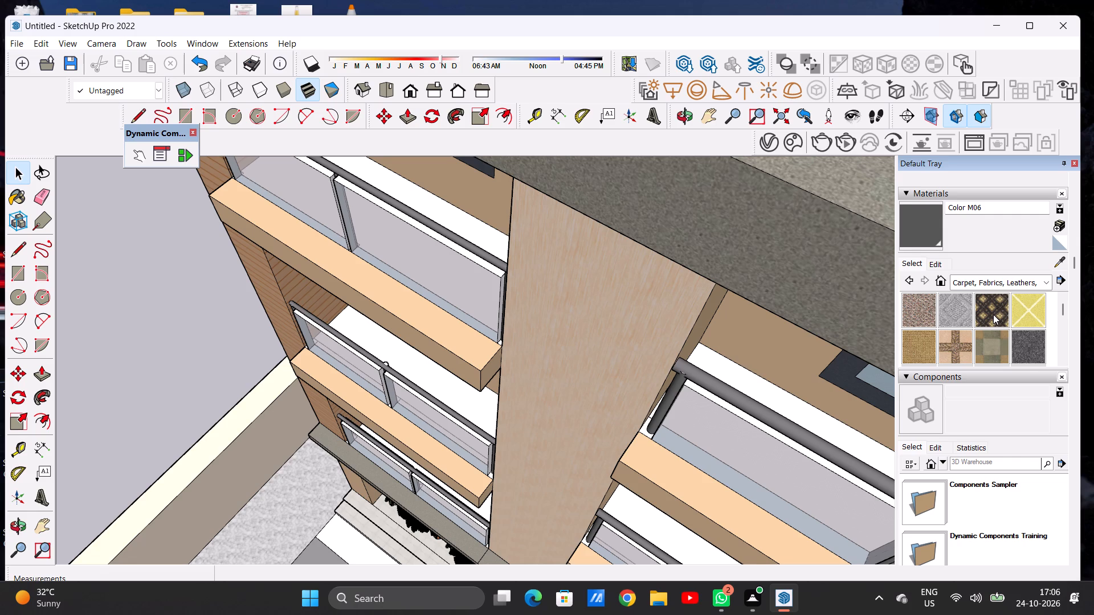
left_click(993, 314)
scroll(471, 224, "up", 8)
scroll(471, 224, "down", 1)
scroll(471, 224, "up", 3)
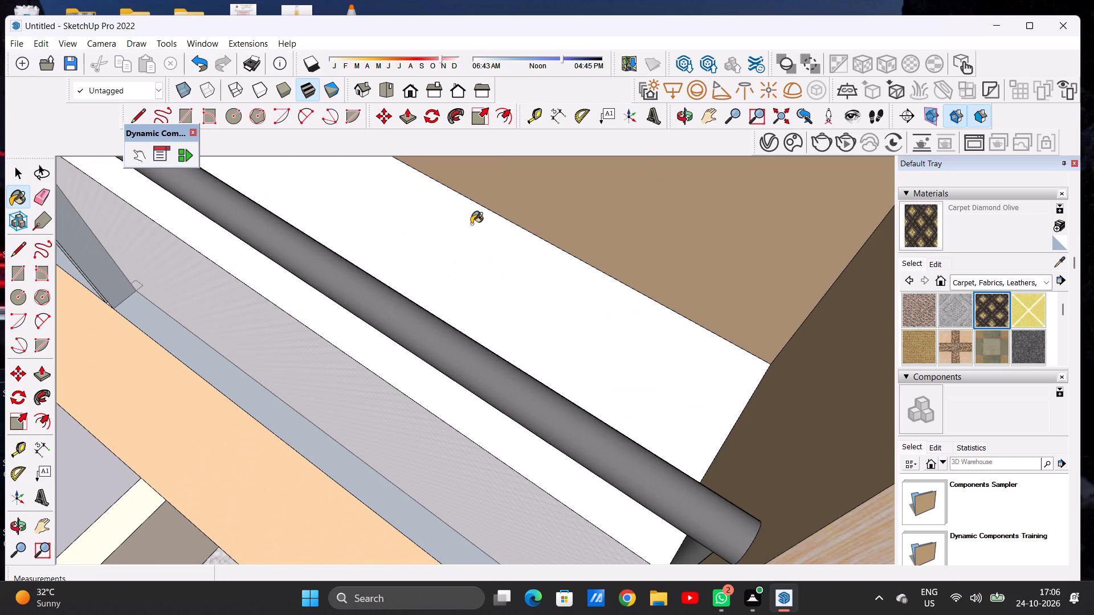
left_click(461, 248)
scroll(464, 248, "down", 18)
scroll(482, 227, "down", 5)
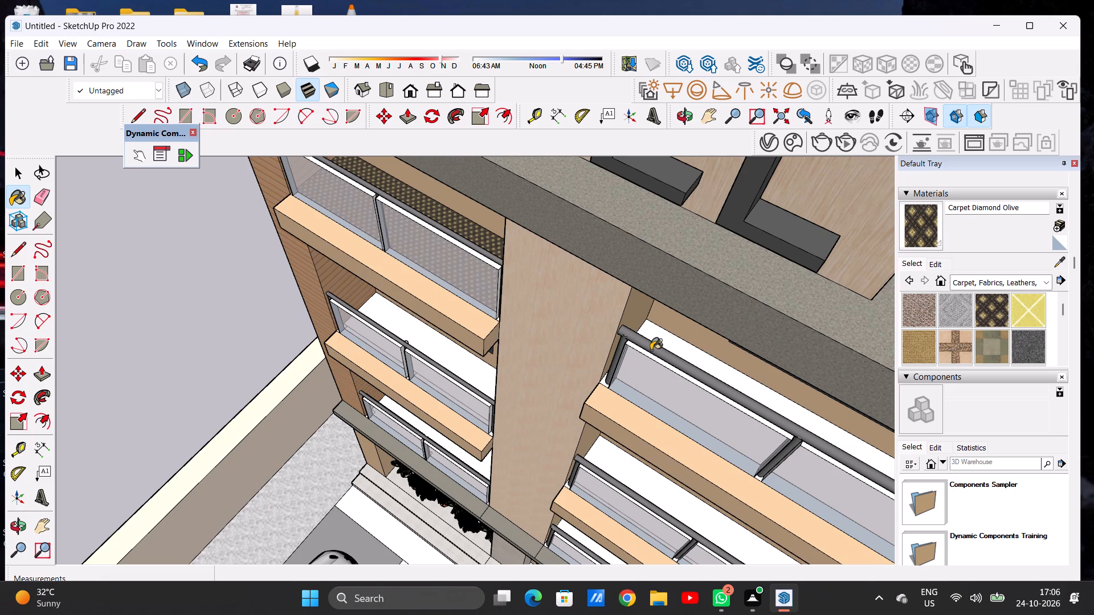
Paint the floor of the top-storey balcony on the reception side with Carpet Diamond Olive.
scroll(652, 350, "up", 20)
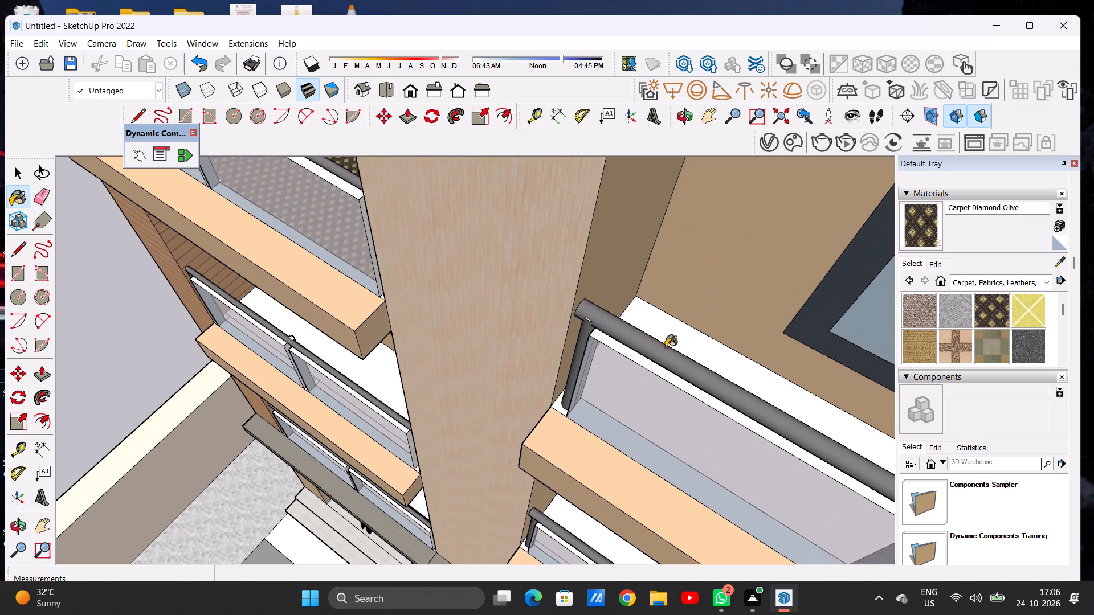
left_click(670, 331)
scroll(642, 333, "down", 5)
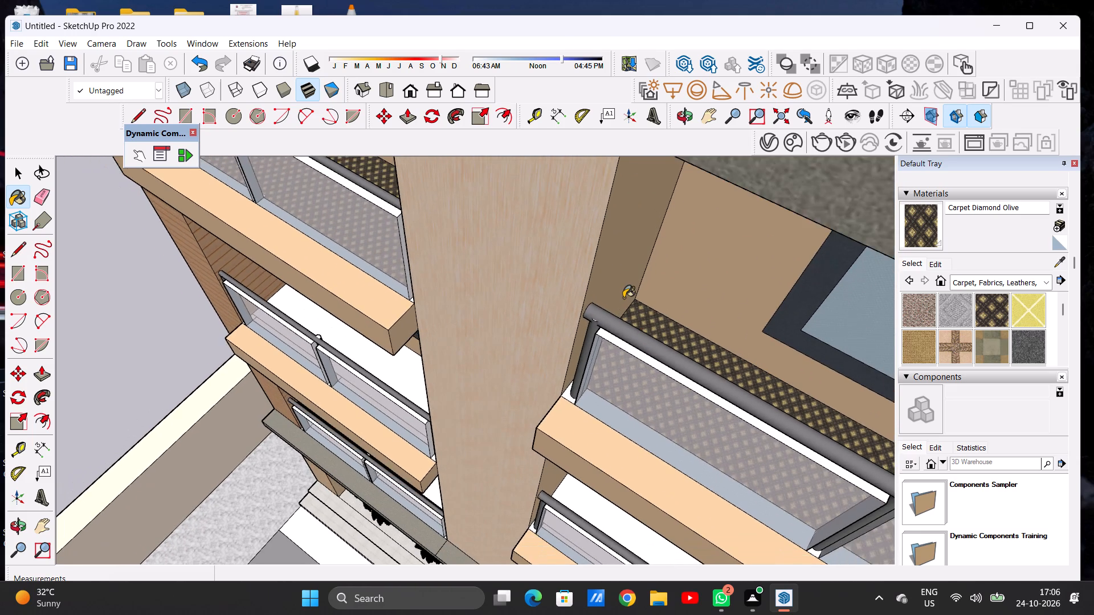
scroll(623, 298, "down", 4)
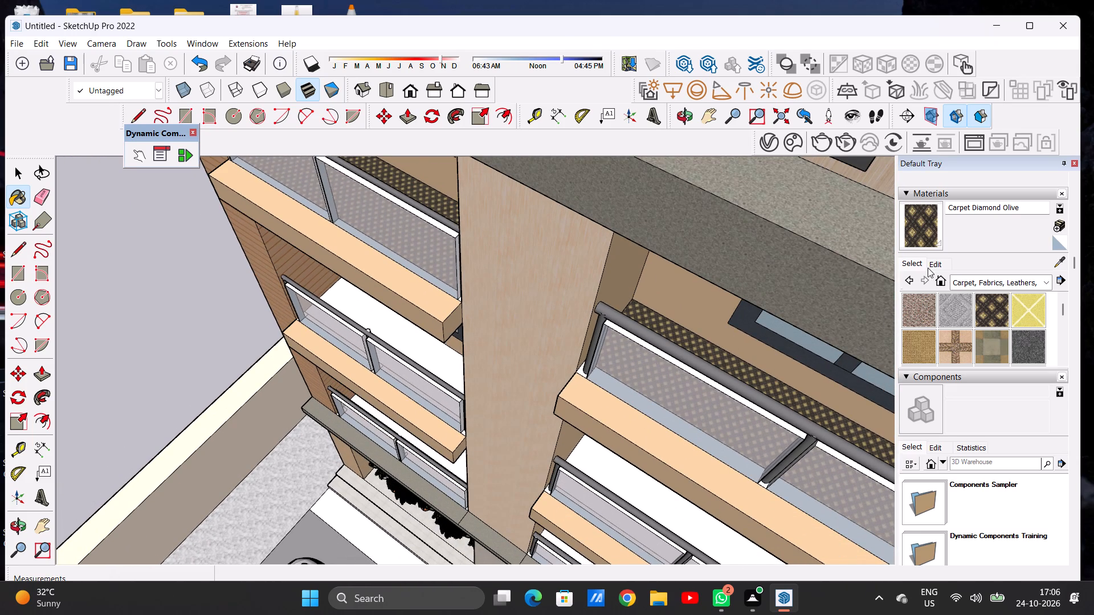
Set the Carpet Diamond Olive texture height to 5', keeping its proportions linked.
left_click(936, 261)
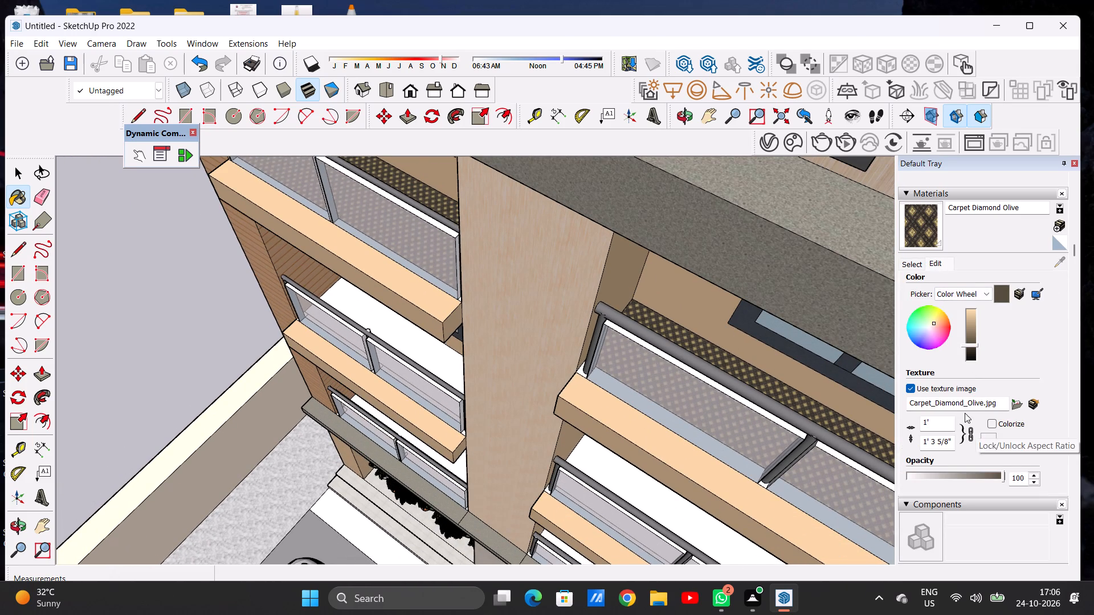
left_click(953, 440)
key("BackSpace")
key("BackSpace")
key("BackSpace")
key("BackSpace")
key("BackSpace")
key("BackSpace")
key("BackSpace")
key("BackSpace")
key("BackSpace")
key("BackSpace")
key("BackSpace")
key("BackSpace")
key("BackSpace")
key("BackSpace")
key("BackSpace")
key("BackSpace")
key("BackSpace")
key("BackSpace")
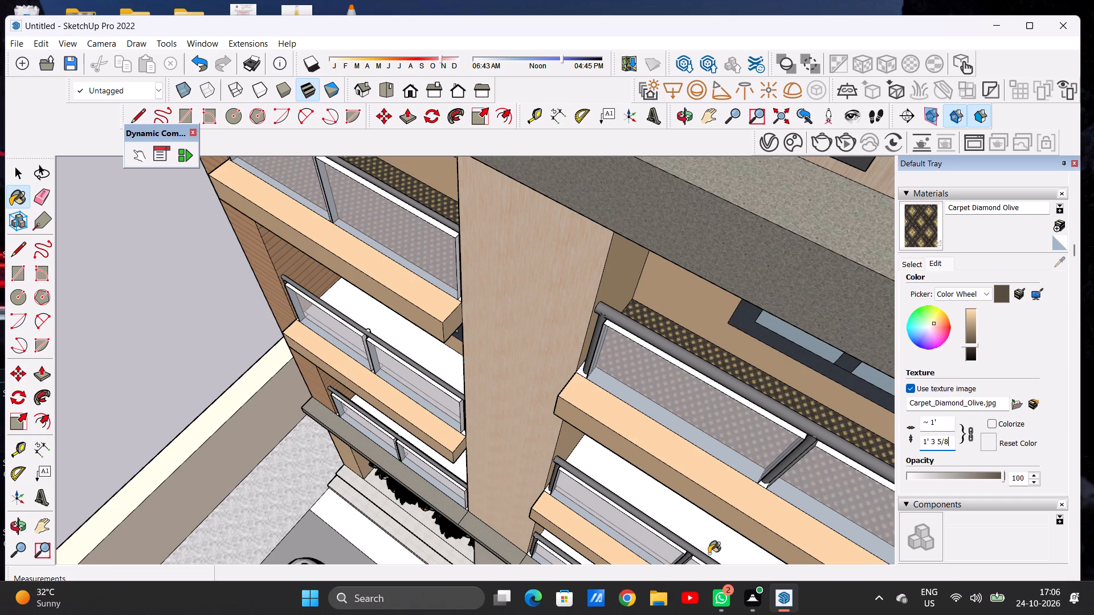
key("BackSpace")
key("BackSpace")
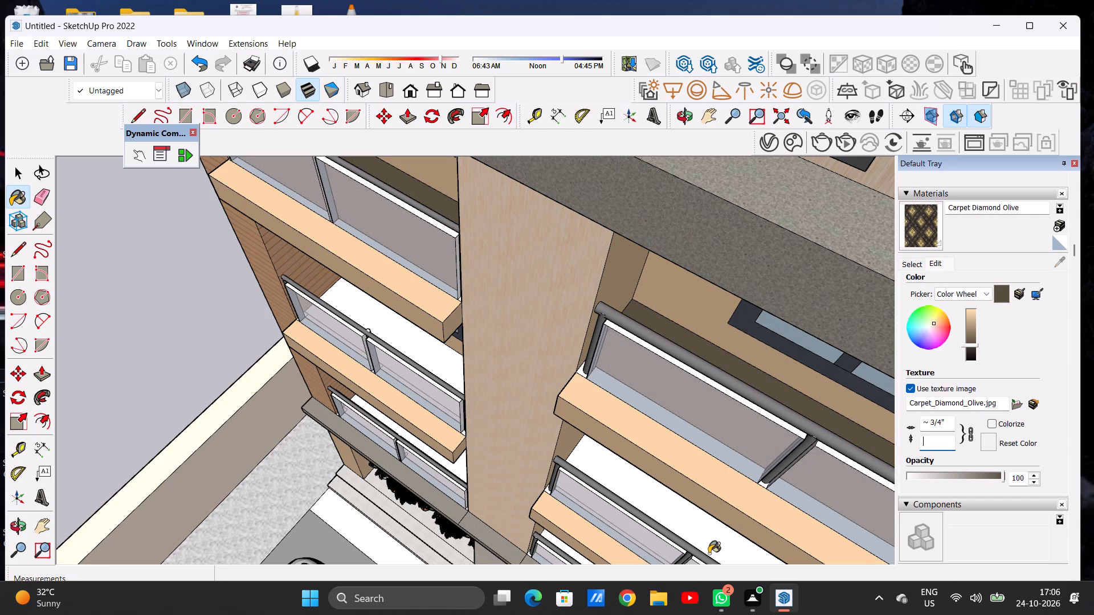
key("5")
key("apostrophe")
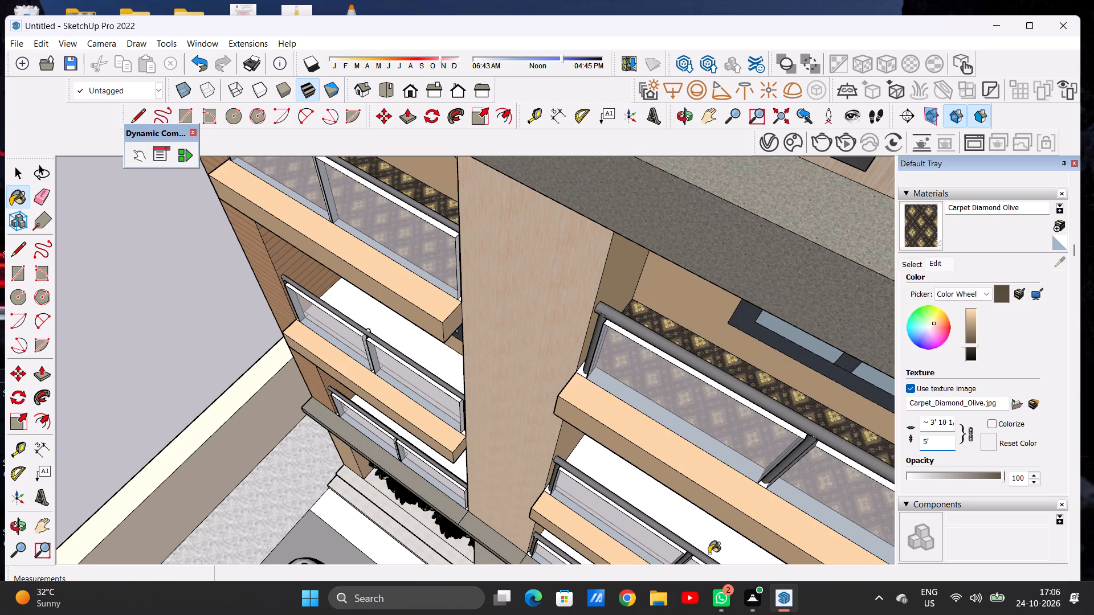
key("Return")
Paint the floor of the middle-level balcony on the potted-plant side with Suede Blue from the Carpet, Fabrics, Leathers collection.
scroll(519, 380, "down", 8)
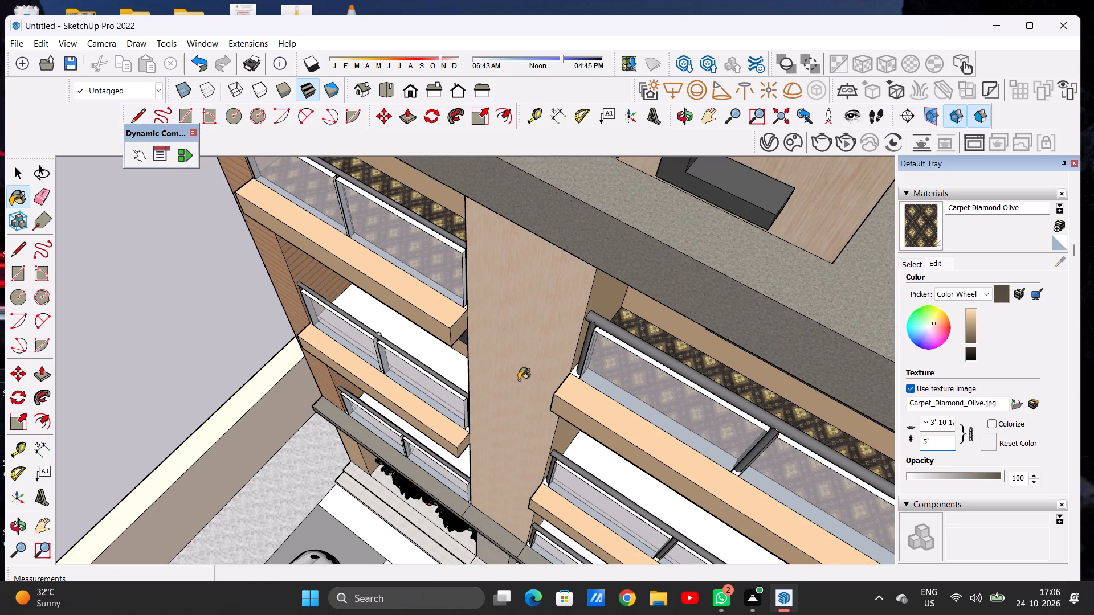
scroll(519, 380, "down", 20)
scroll(519, 380, "down", 2)
scroll(477, 368, "up", 7)
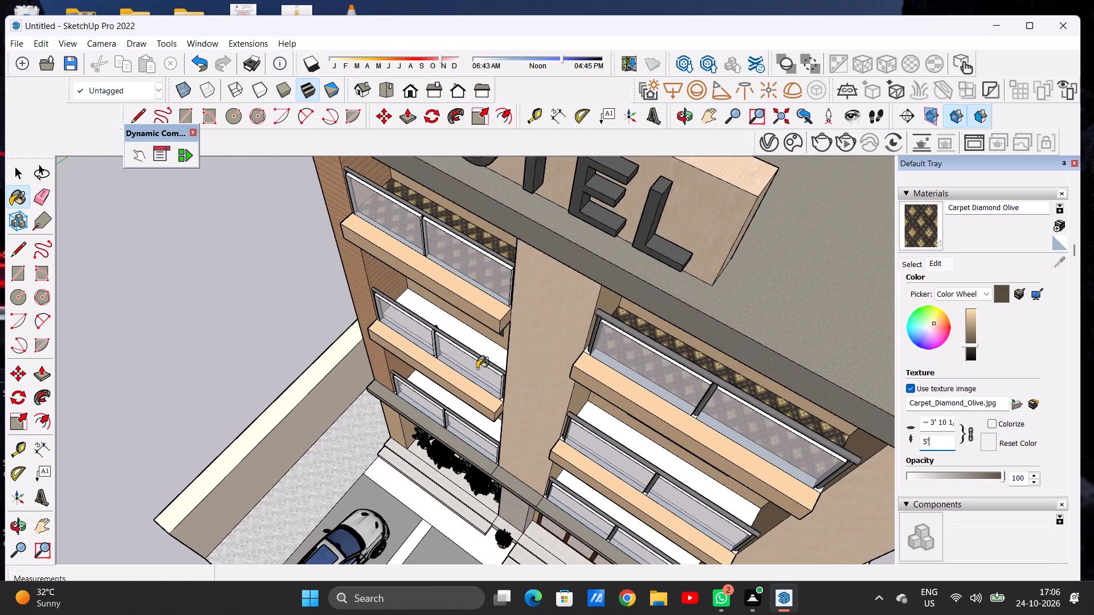
scroll(484, 397, "up", 5)
scroll(484, 397, "down", 1)
scroll(484, 397, "up", 6)
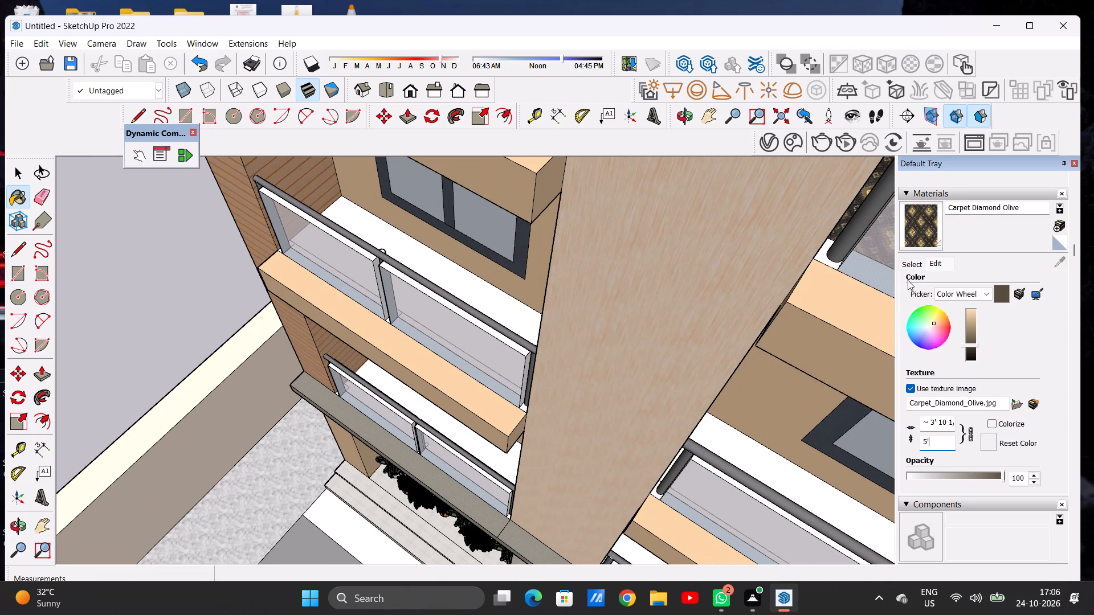
left_click(920, 266)
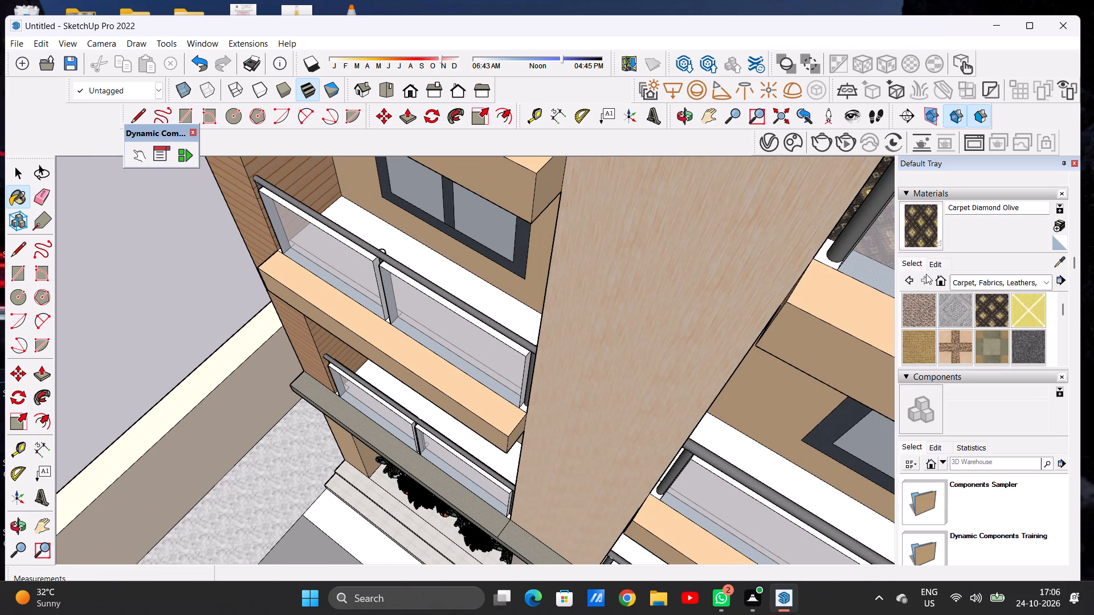
scroll(964, 340, "down", 1)
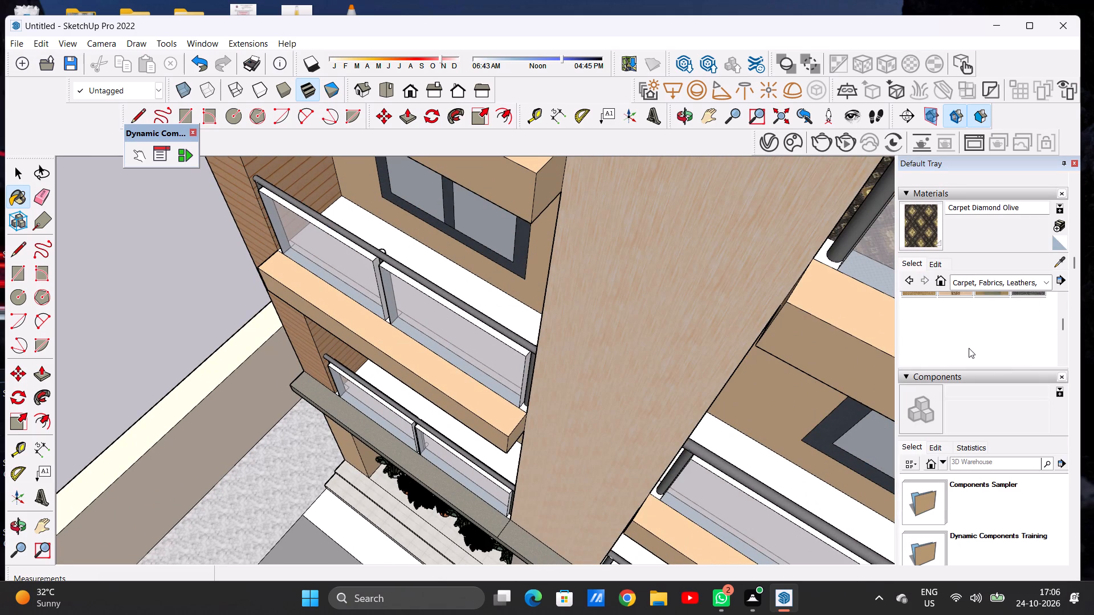
left_click(969, 348)
scroll(521, 306, "up", 13)
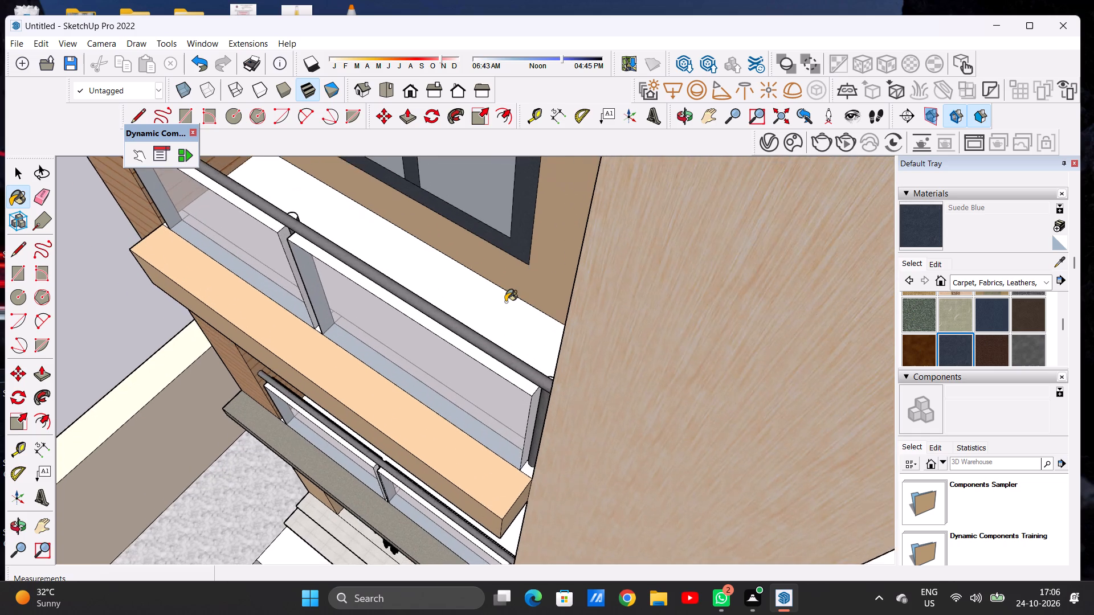
left_click(505, 302)
Paint the floor of the middle-level balcony on the reception side with Suede Blue.
scroll(401, 304, "down", 17)
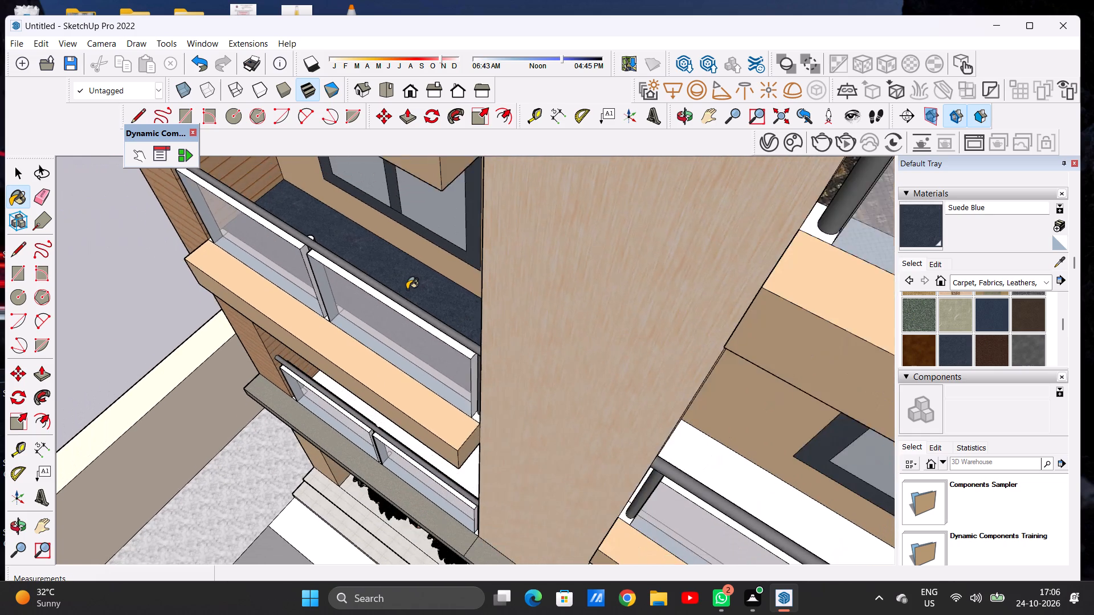
scroll(407, 289, "down", 6)
scroll(622, 442, "up", 8)
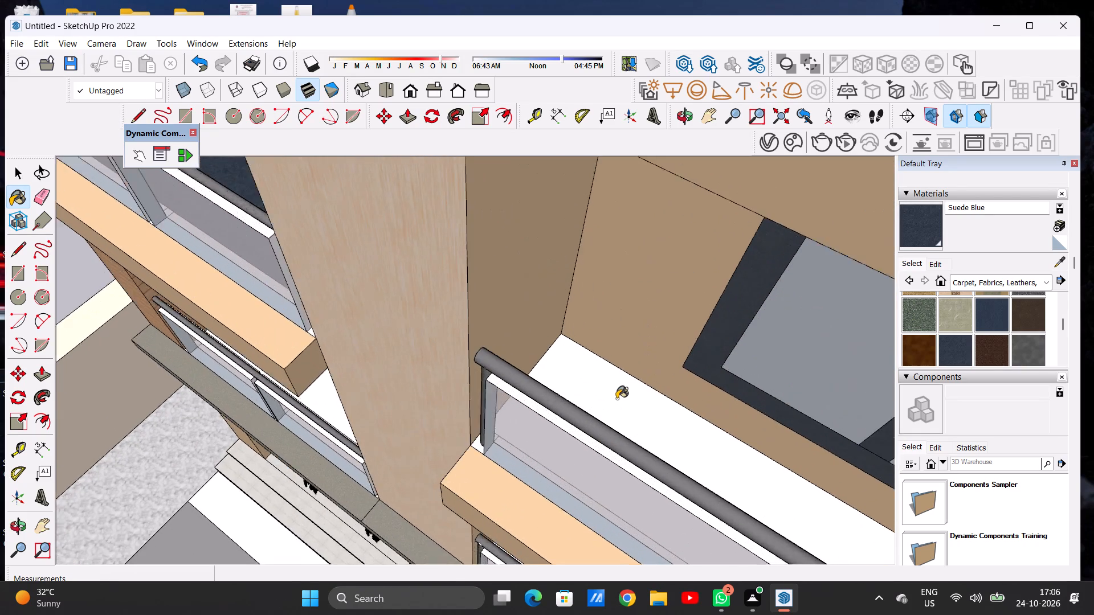
scroll(617, 399, "up", 2)
left_click(617, 399)
Paint the floor of the lowest balcony on the potted-plant side with Suede Brown from the same collection.
scroll(617, 396, "down", 18)
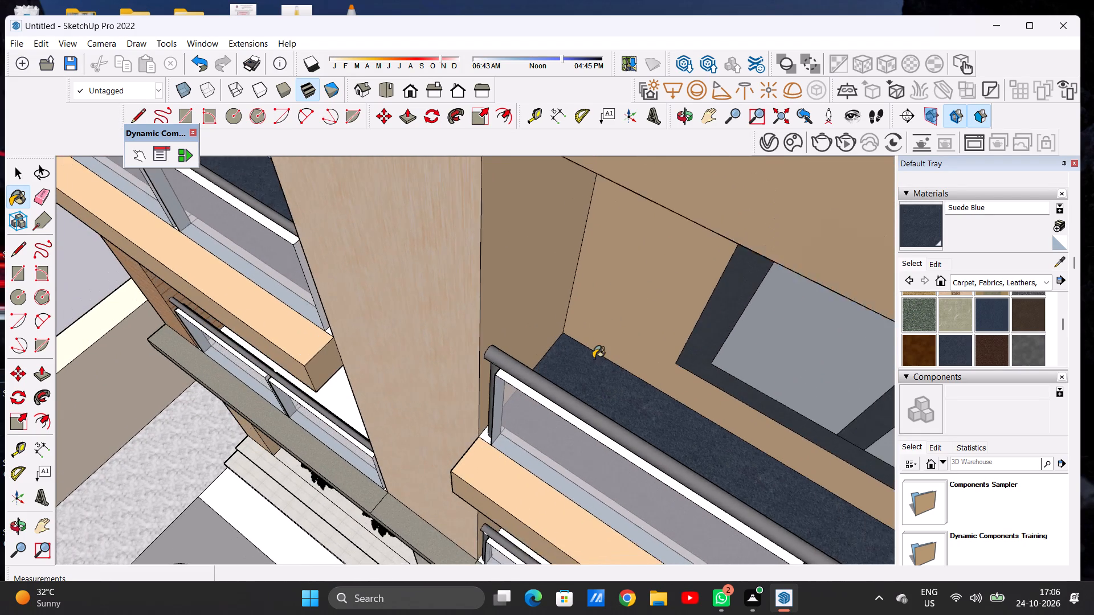
scroll(593, 358, "down", 15)
scroll(549, 321, "down", 6)
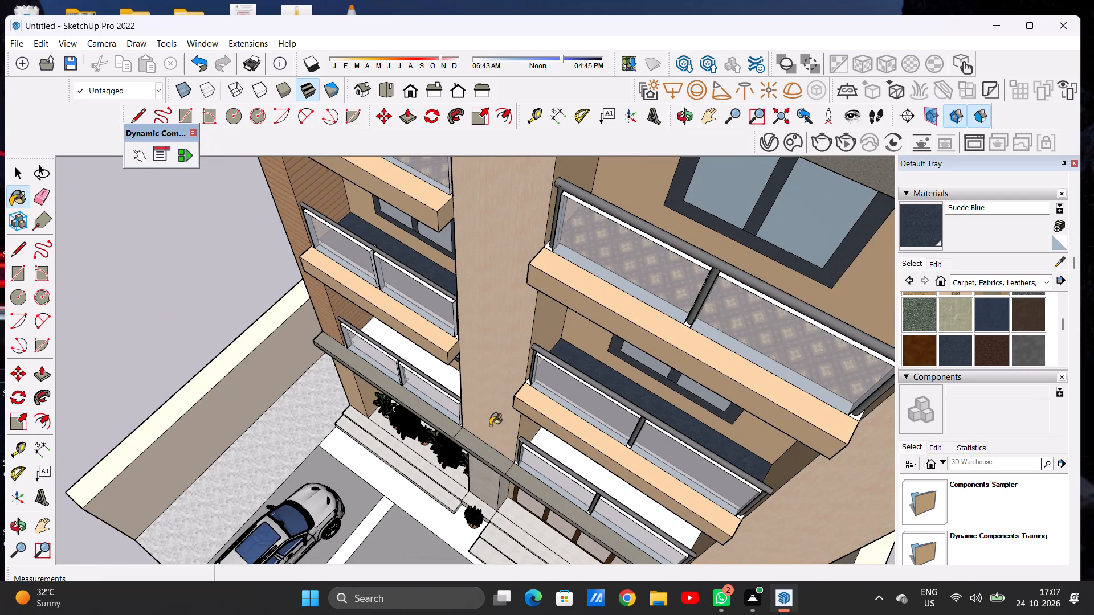
scroll(474, 428, "up", 6)
scroll(473, 428, "down", 1)
scroll(456, 404, "up", 13)
scroll(428, 349, "up", 6)
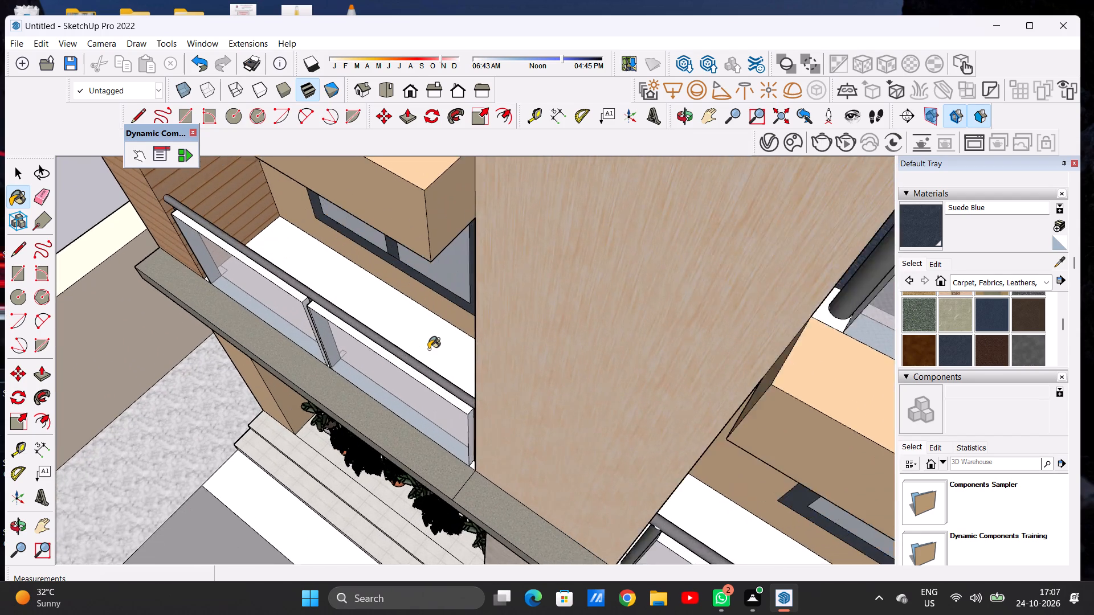
scroll(428, 349, "up", 2)
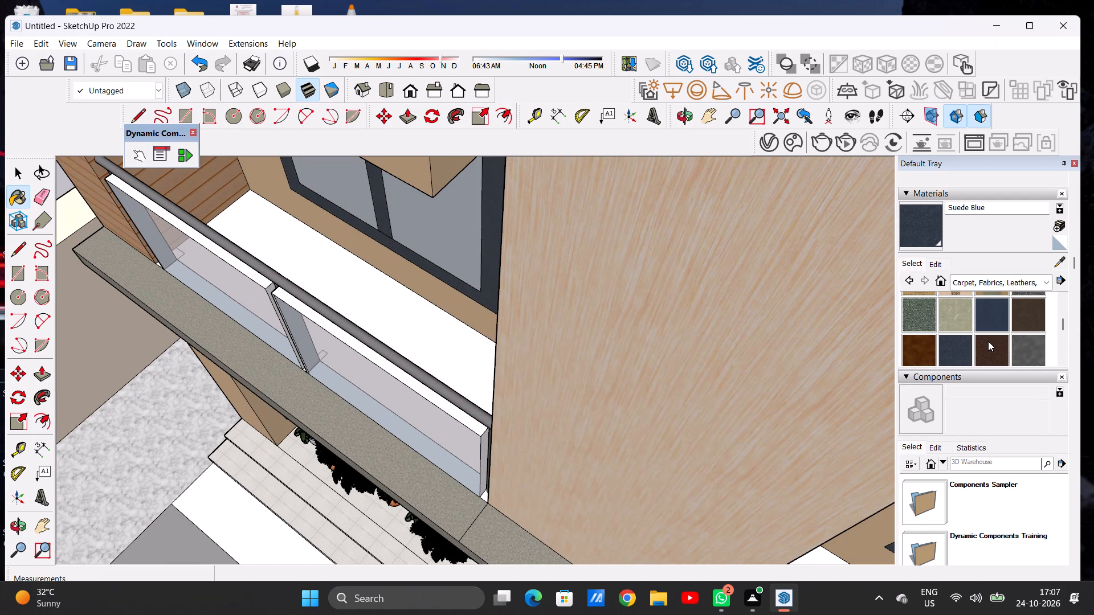
left_click(989, 348)
left_click(460, 335)
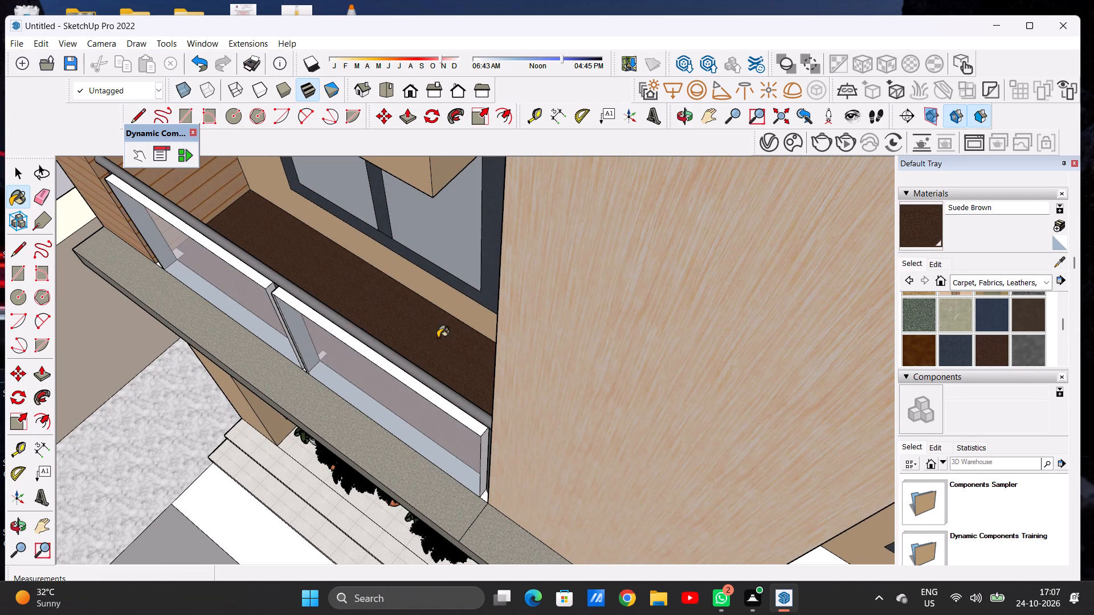
Paint the floor of the lowest balcony above the reception entrance with Suede Brown.
scroll(432, 341, "up", 5)
scroll(432, 341, "down", 5)
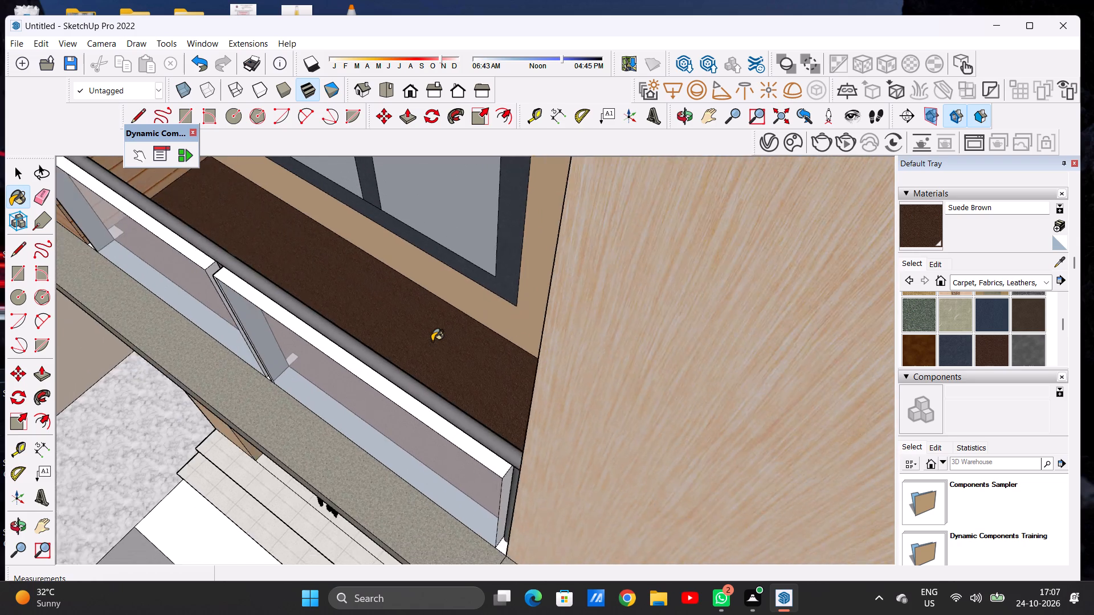
scroll(432, 341, "down", 11)
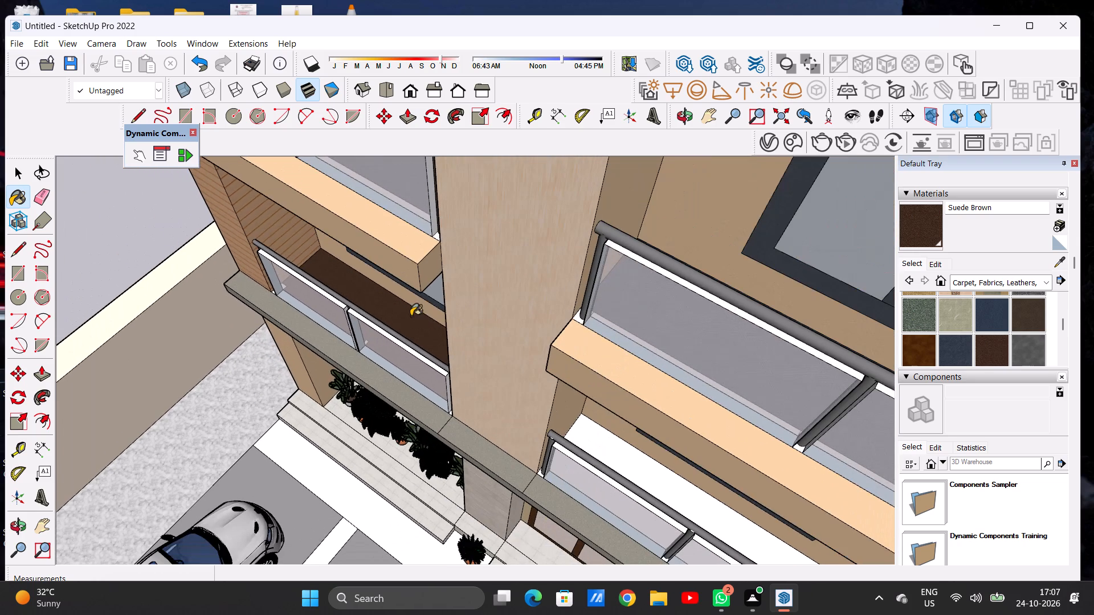
scroll(411, 316, "down", 8)
scroll(524, 458, "up", 3)
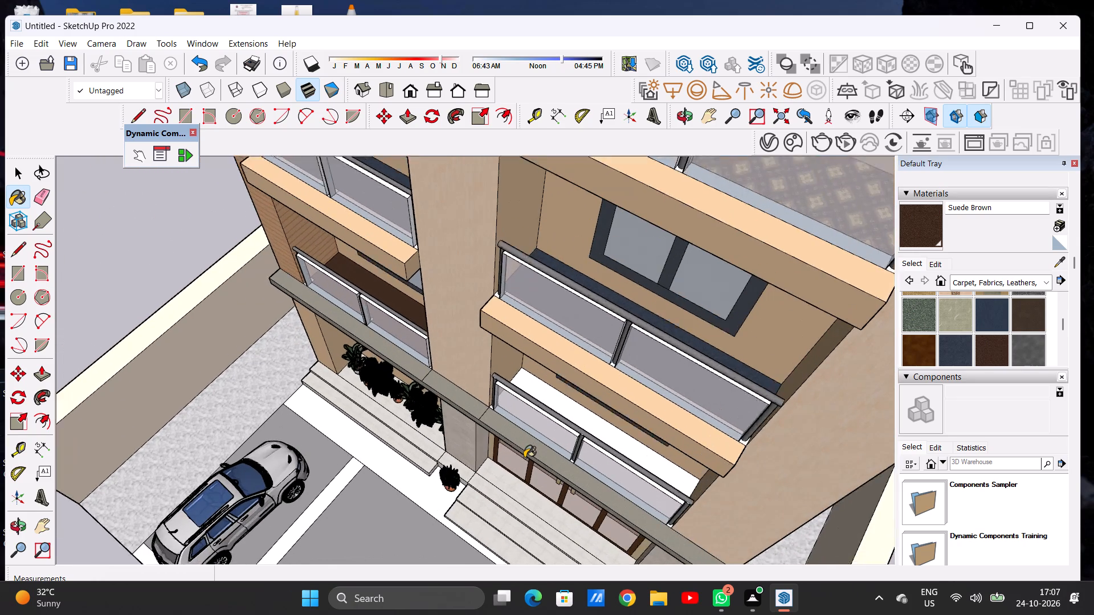
scroll(524, 456, "up", 4)
scroll(561, 399, "up", 7)
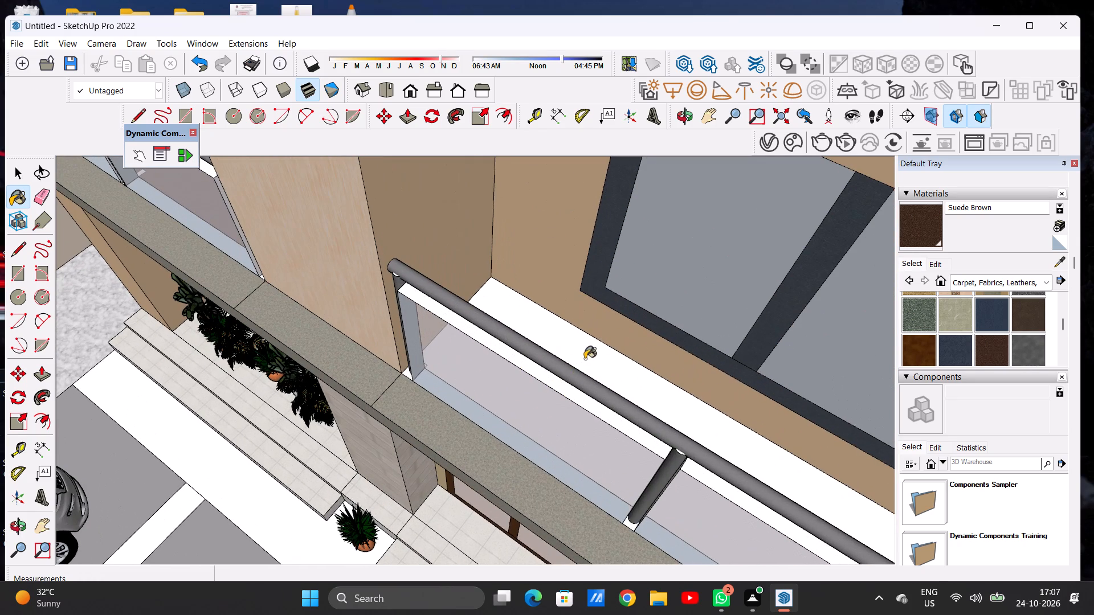
left_click(585, 358)
Examine the whole hotel from above, the front and both sides, including the balconies, entrance and parked cars.
scroll(549, 371, "down", 16)
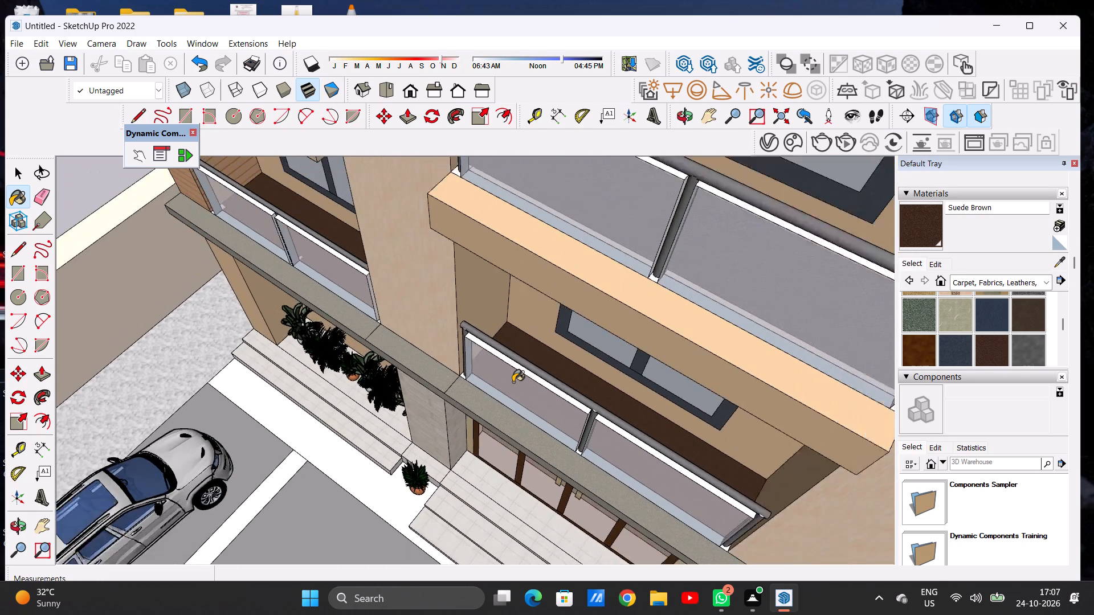
scroll(512, 378, "down", 19)
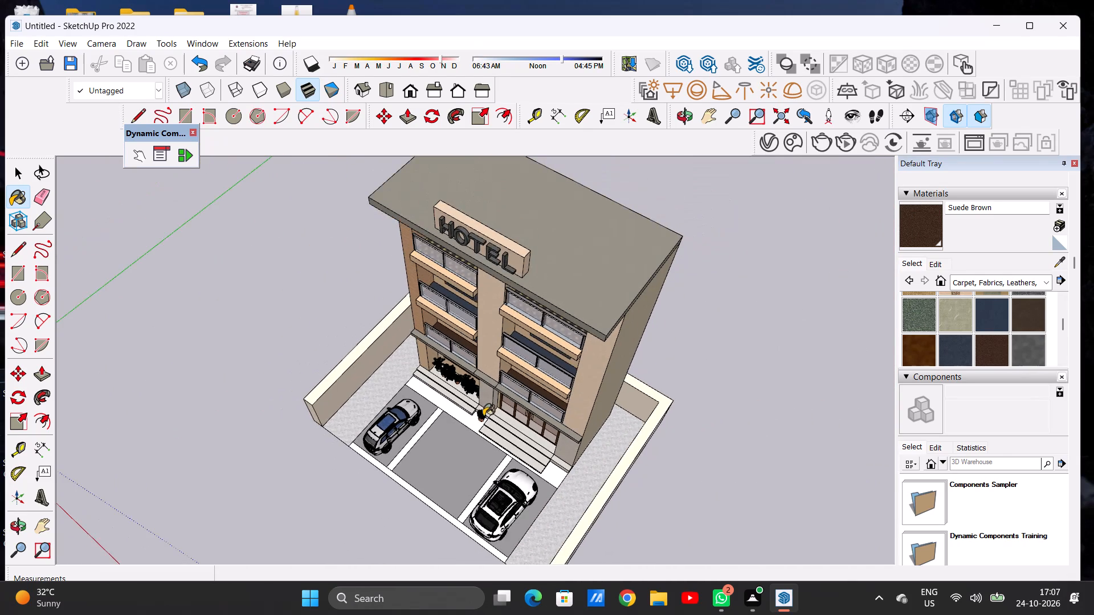
middle_click_drag(467, 412, 582, 305)
middle_click_drag(436, 368, 540, 335)
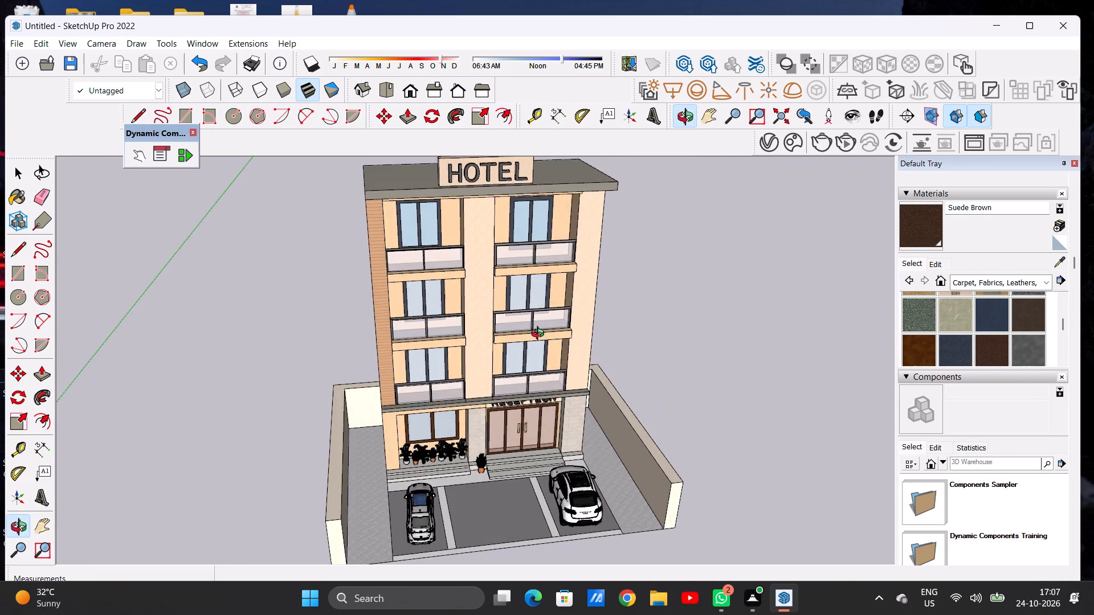
middle_click_drag(540, 335, 469, 310)
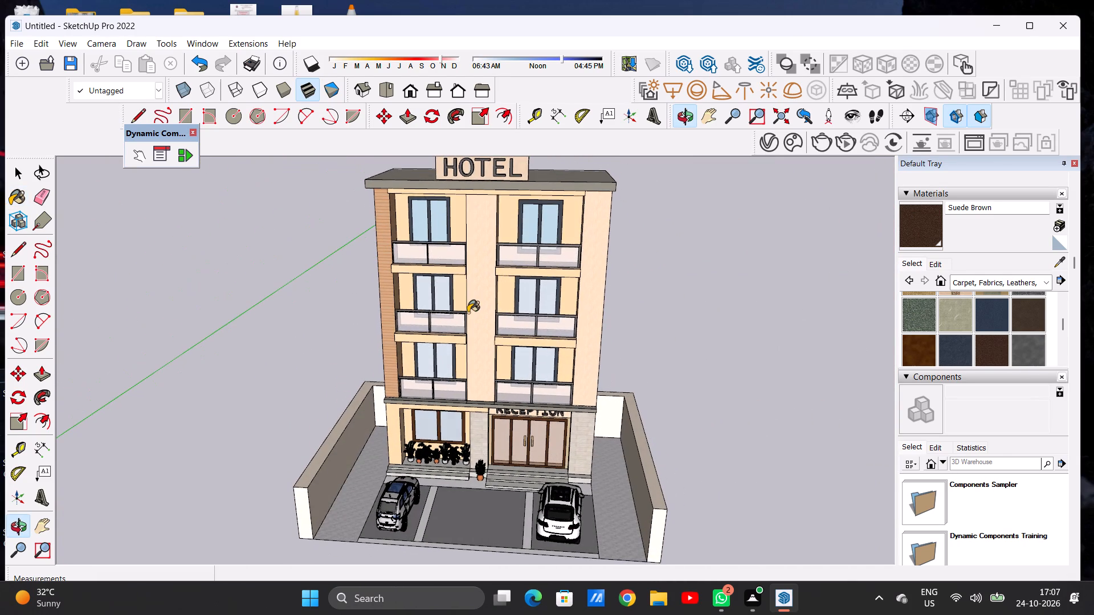
key("space")
scroll(385, 352, "down", 4)
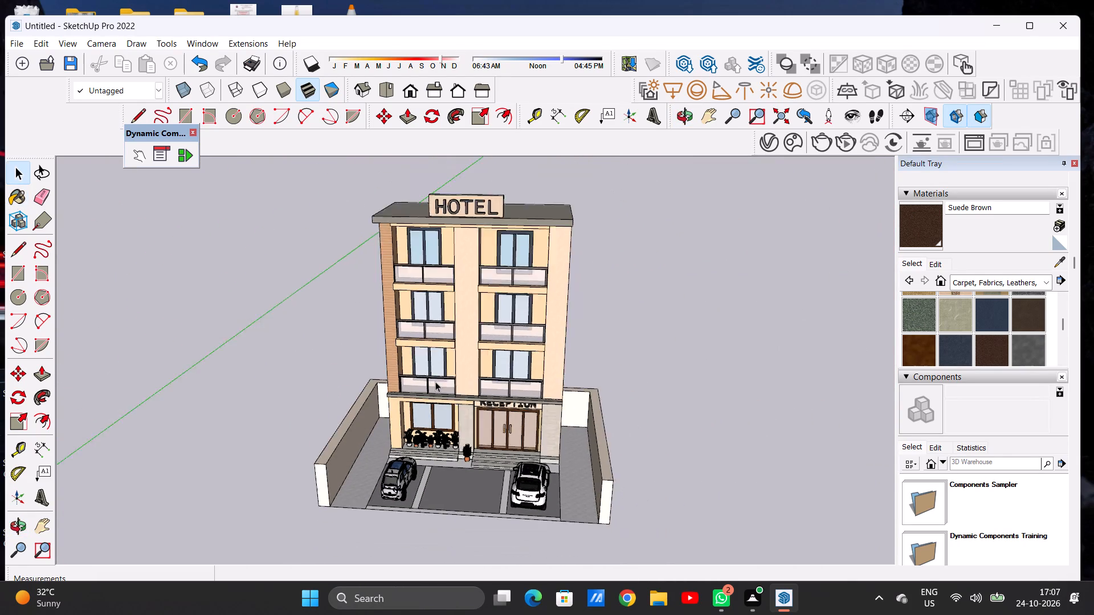
scroll(435, 382, "down", 3)
scroll(456, 274, "up", 6)
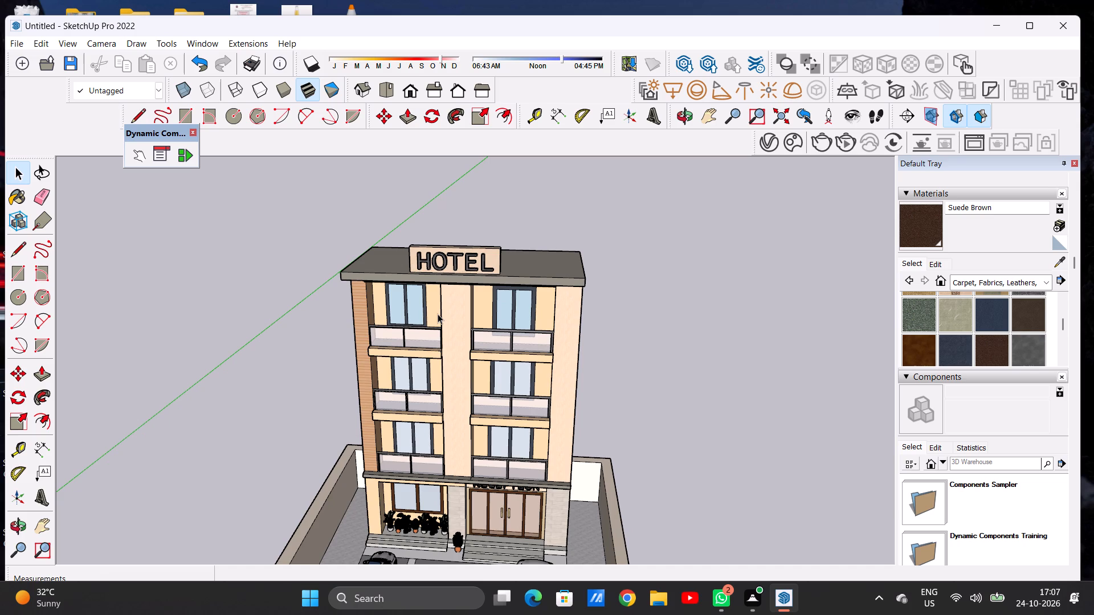
scroll(433, 313, "down", 8)
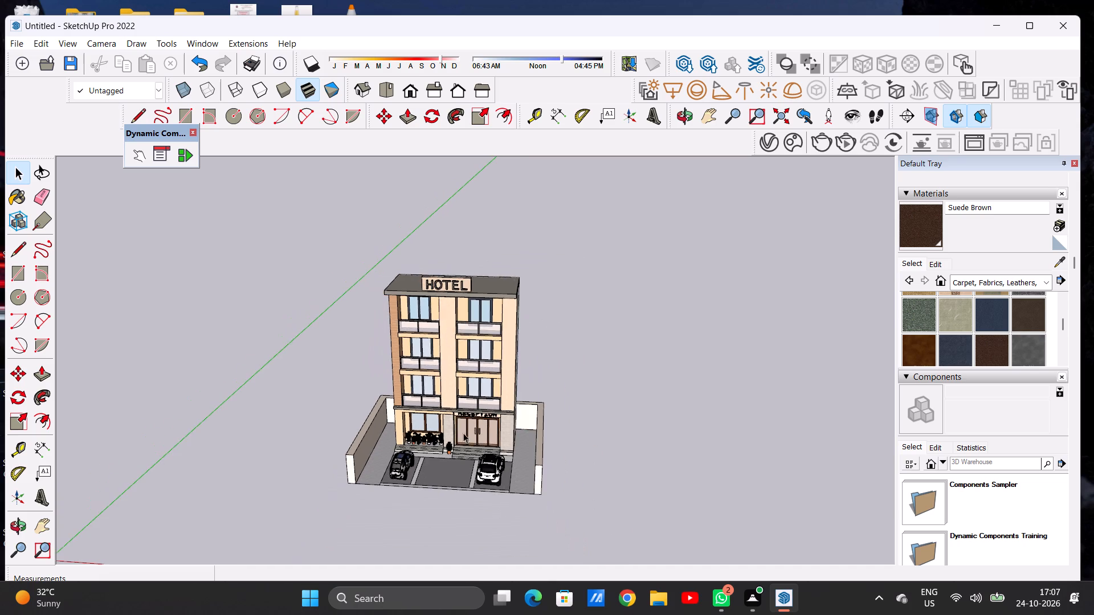
scroll(463, 433, "up", 8)
middle_click_drag(454, 426, 343, 342)
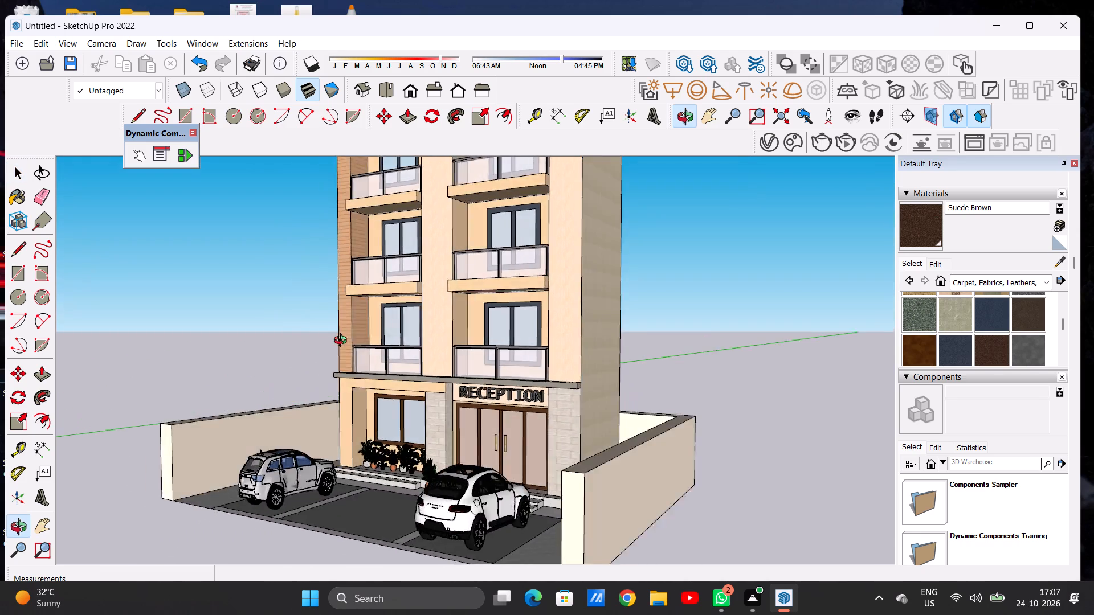
middle_click_drag(343, 342, 562, 395)
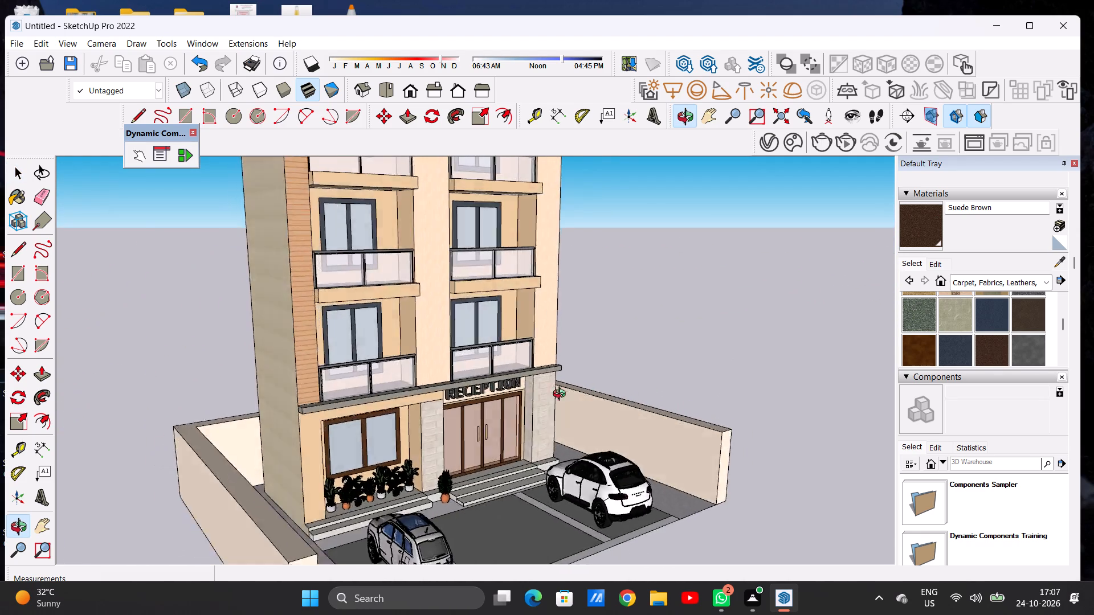
middle_click_drag(562, 395, 438, 462)
scroll(396, 441, "up", 4)
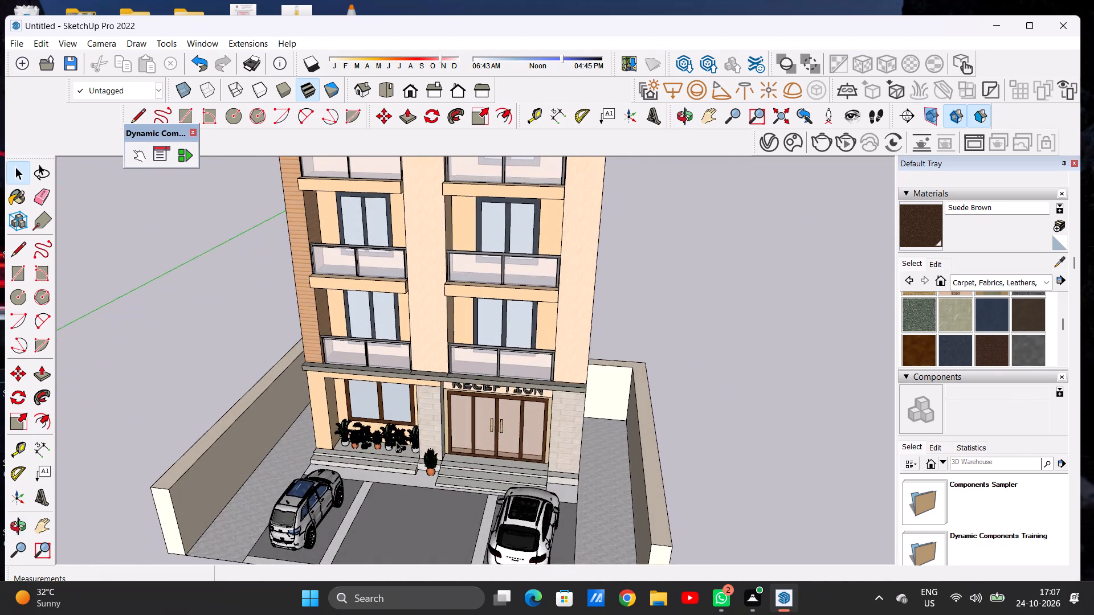
scroll(396, 441, "up", 4)
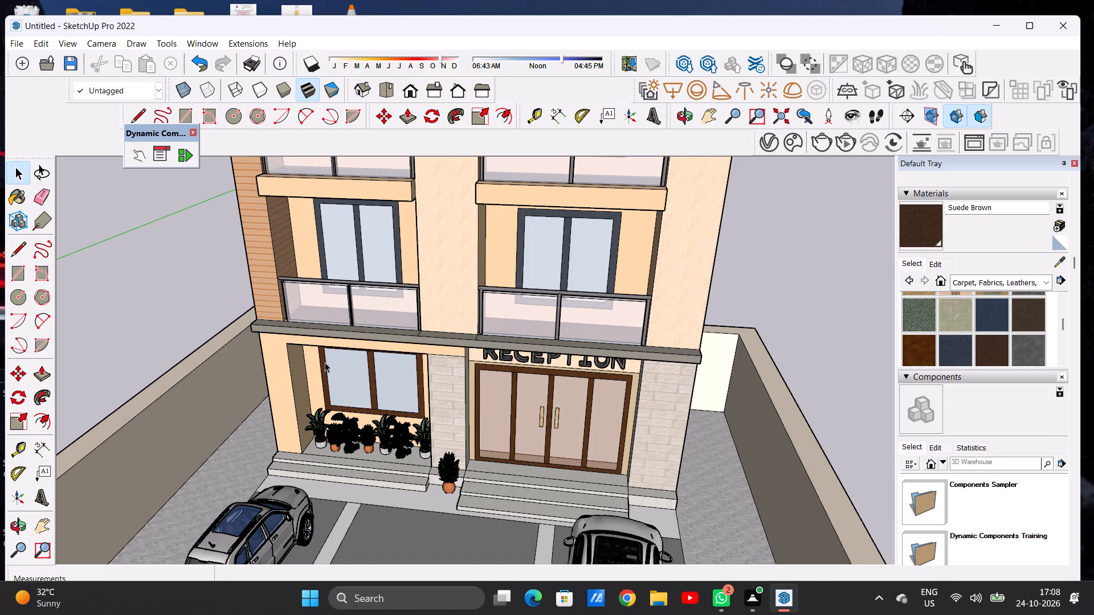
scroll(399, 394, "down", 10)
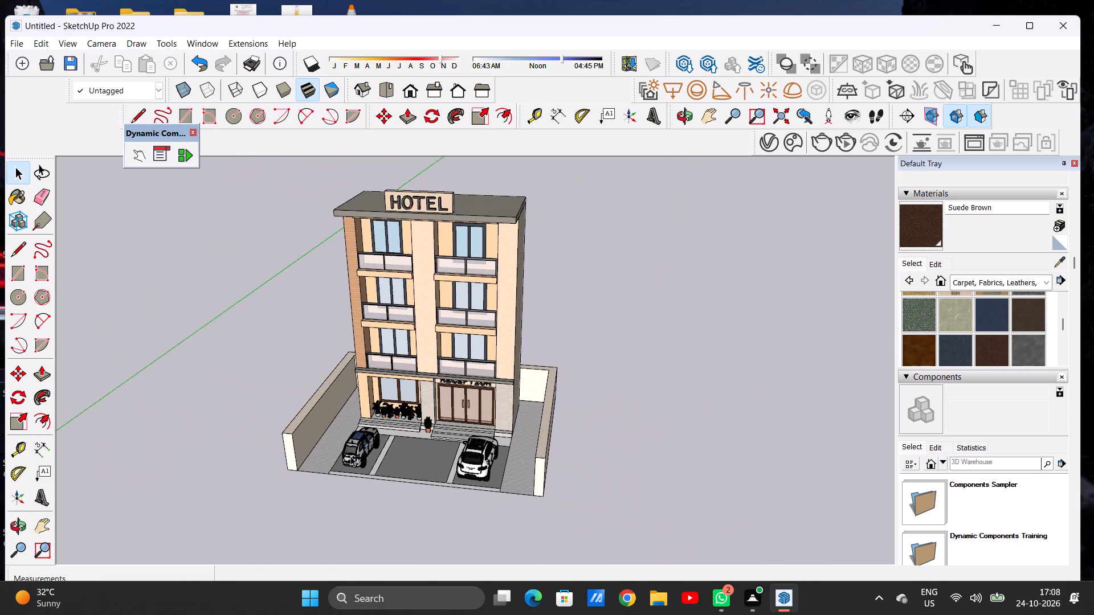
Scale the silver car on the potted-plant side slightly wider along the green axis, towards the empty middle parking bay.
scroll(350, 456, "up", 13)
scroll(349, 457, "down", 1)
scroll(349, 457, "up", 1)
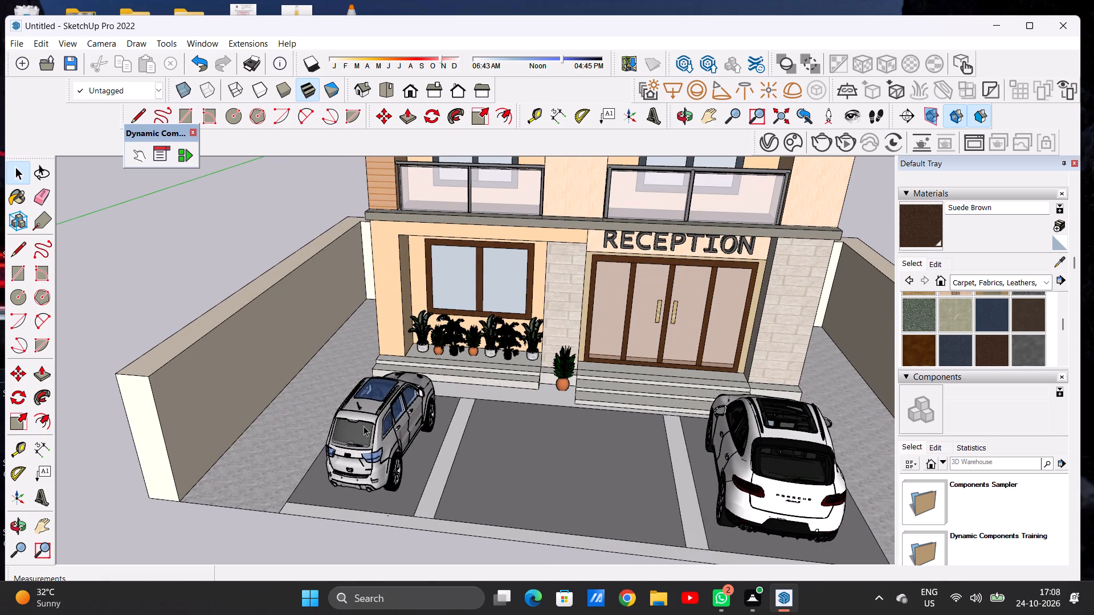
left_click(366, 423)
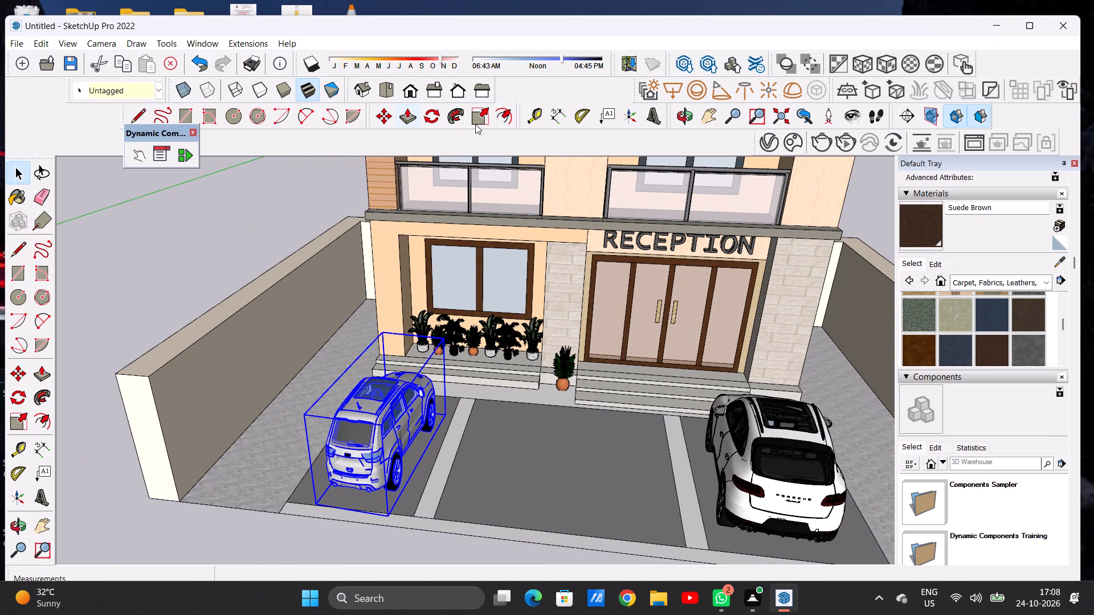
left_click(481, 113)
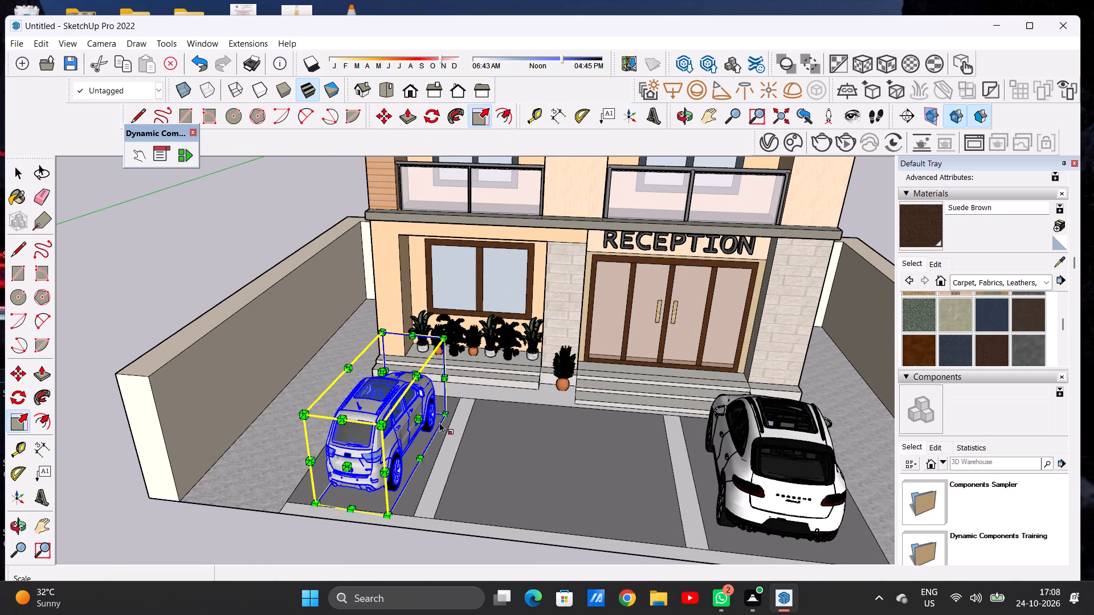
scroll(439, 423, "up", 5)
left_click(409, 413)
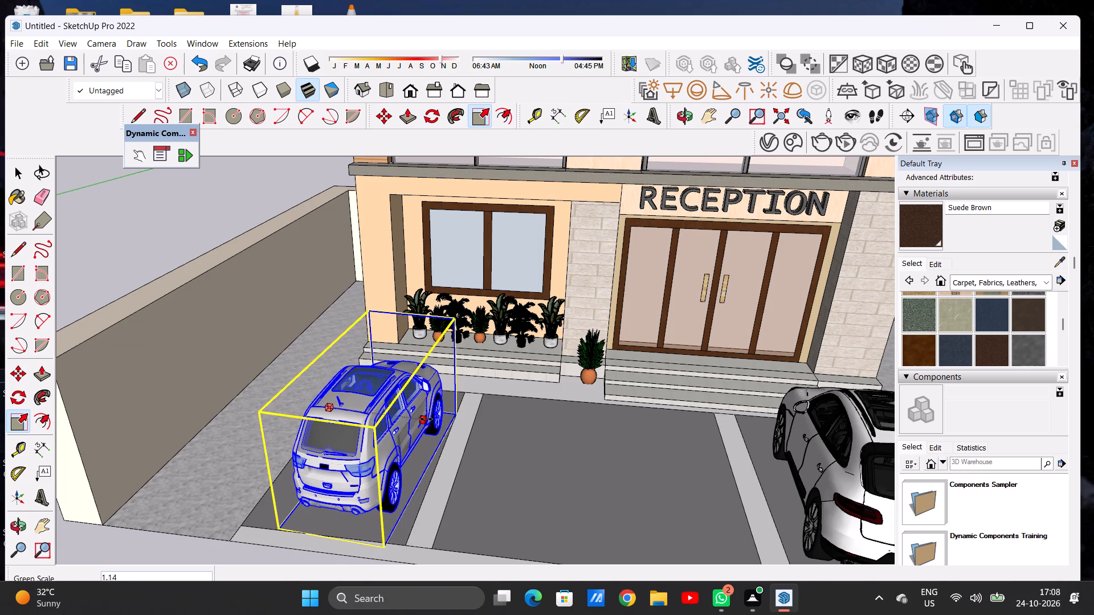
left_click(427, 420)
key("space")
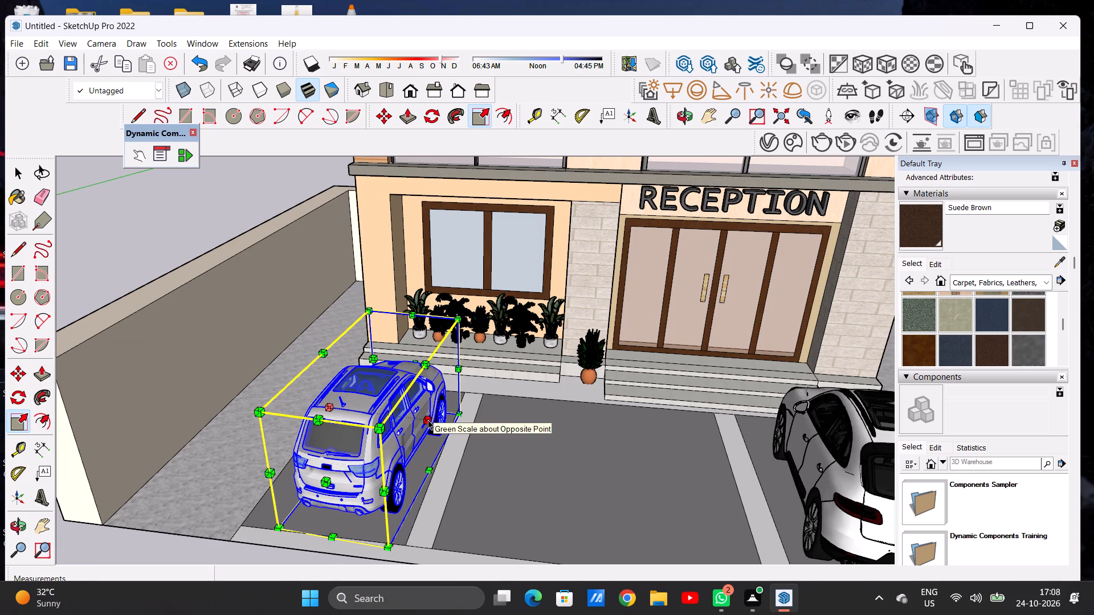
left_click(156, 236)
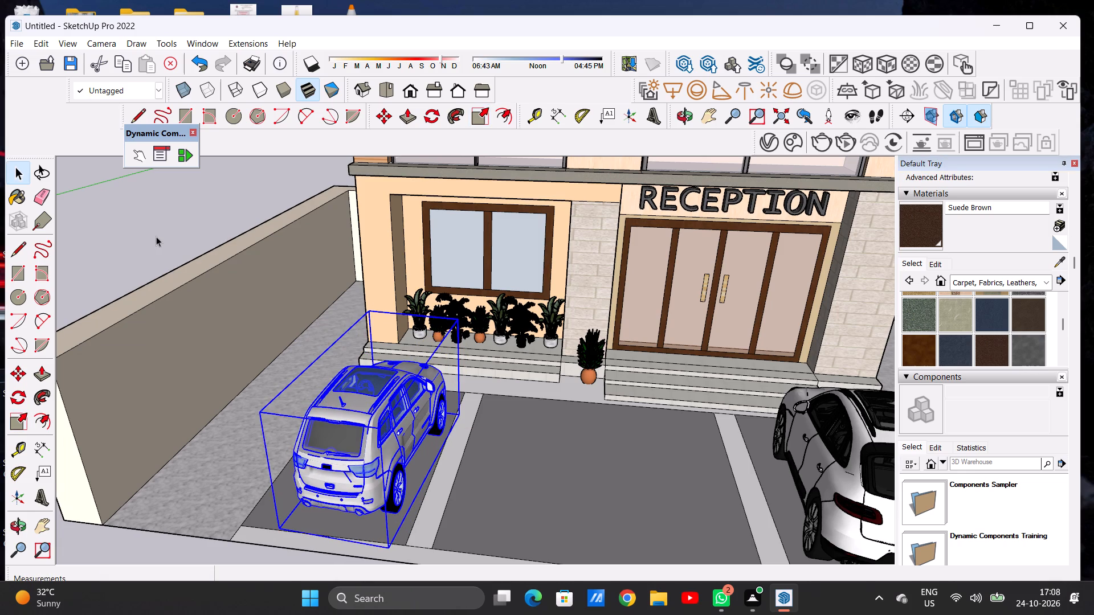
Scale the silver car on the potted-plant side wider along the green axis by 1.30, towards the nearby boundary wall.
scroll(273, 333, "down", 6)
middle_click_drag(217, 361, 315, 365)
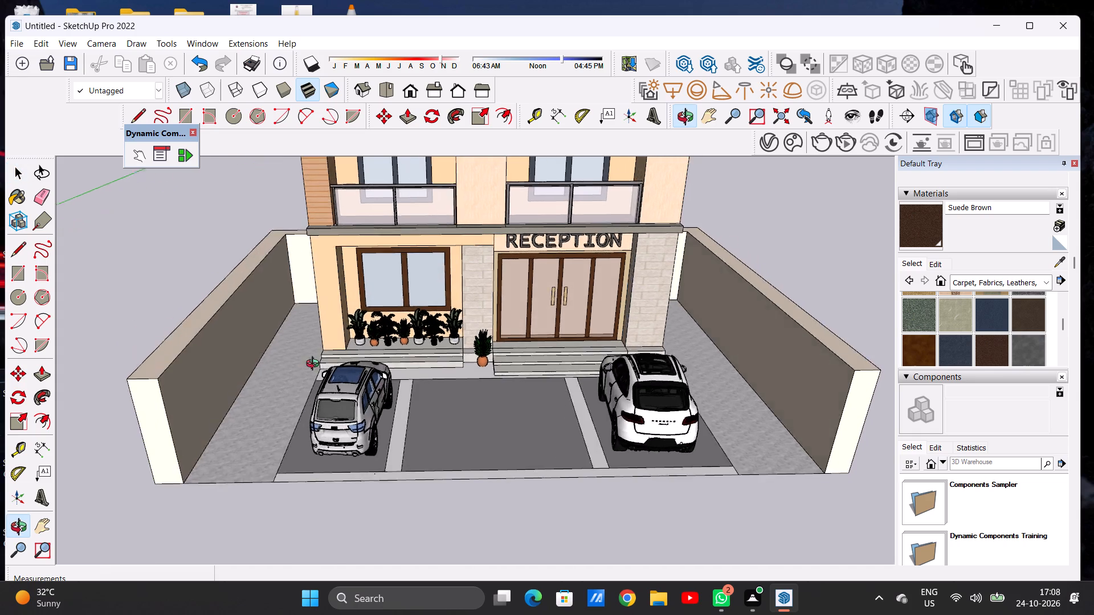
middle_click_drag(315, 365, 370, 338)
scroll(396, 425, "up", 6)
left_click(395, 425)
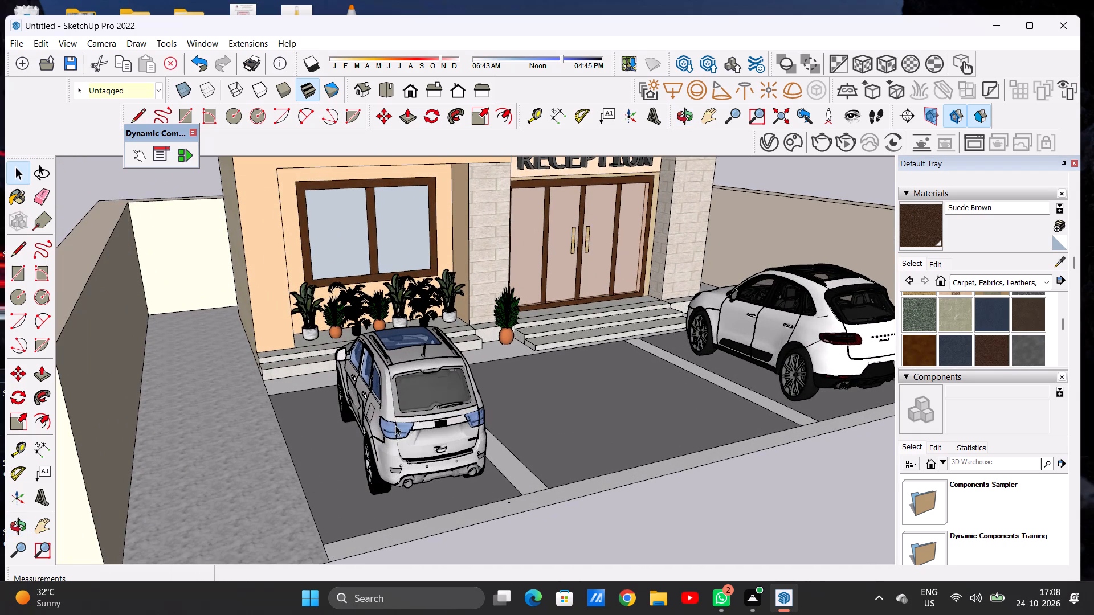
left_click(476, 121)
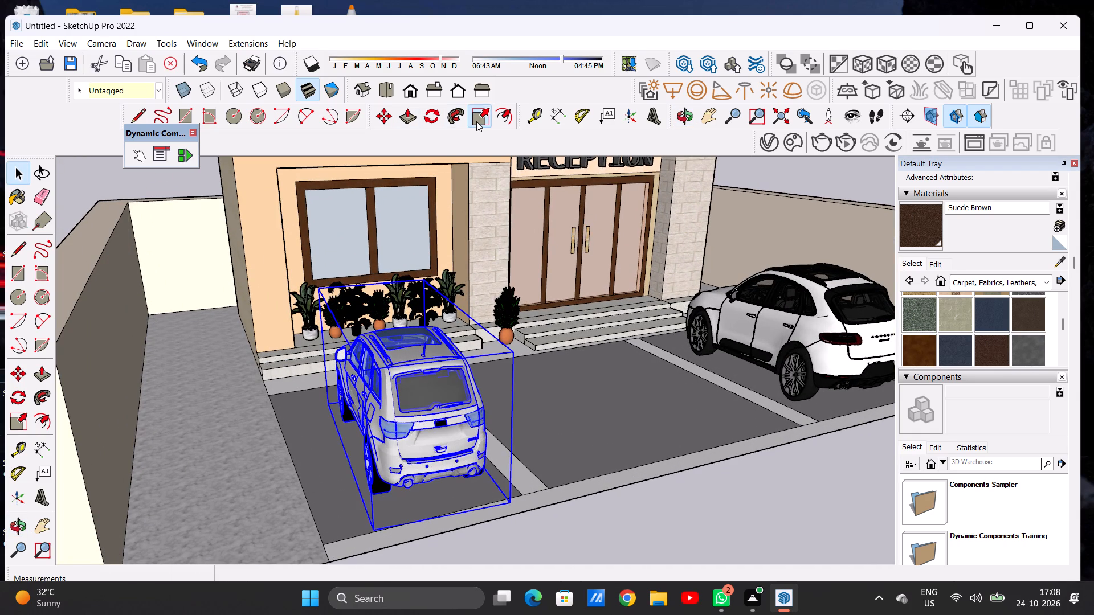
left_click(340, 393)
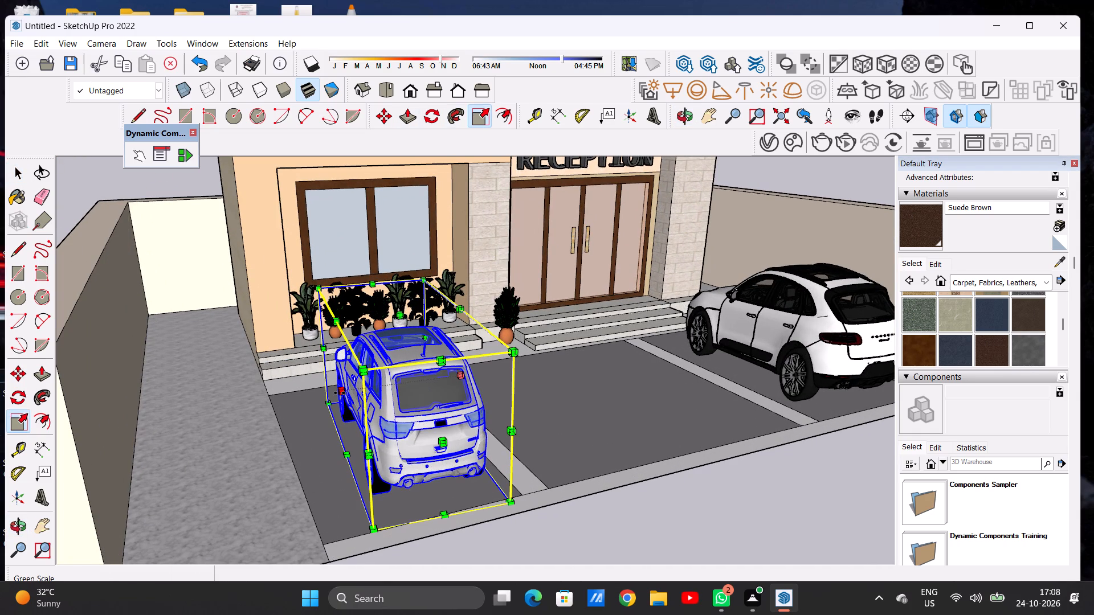
left_click(304, 404)
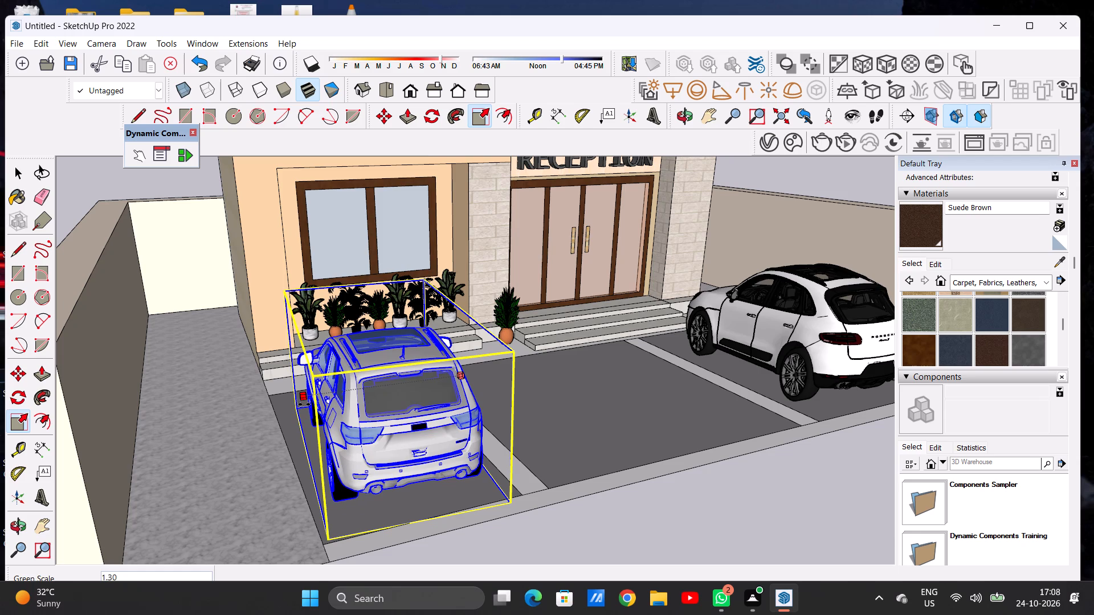
key("space")
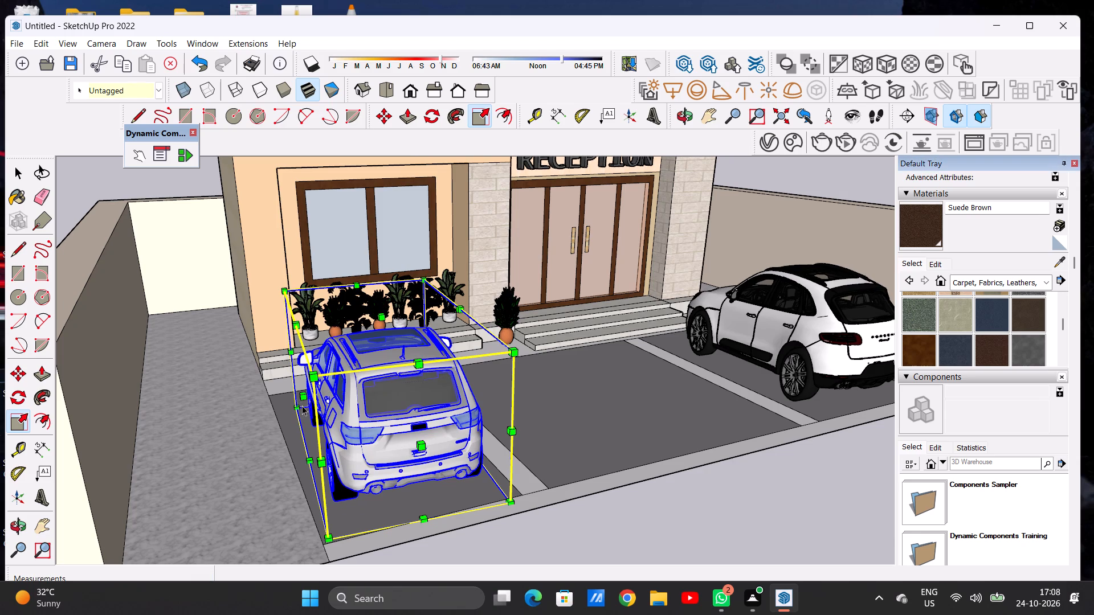
left_click(108, 182)
Examine the whole hotel and its parked cars from the front and the reception side.
scroll(263, 400, "down", 2)
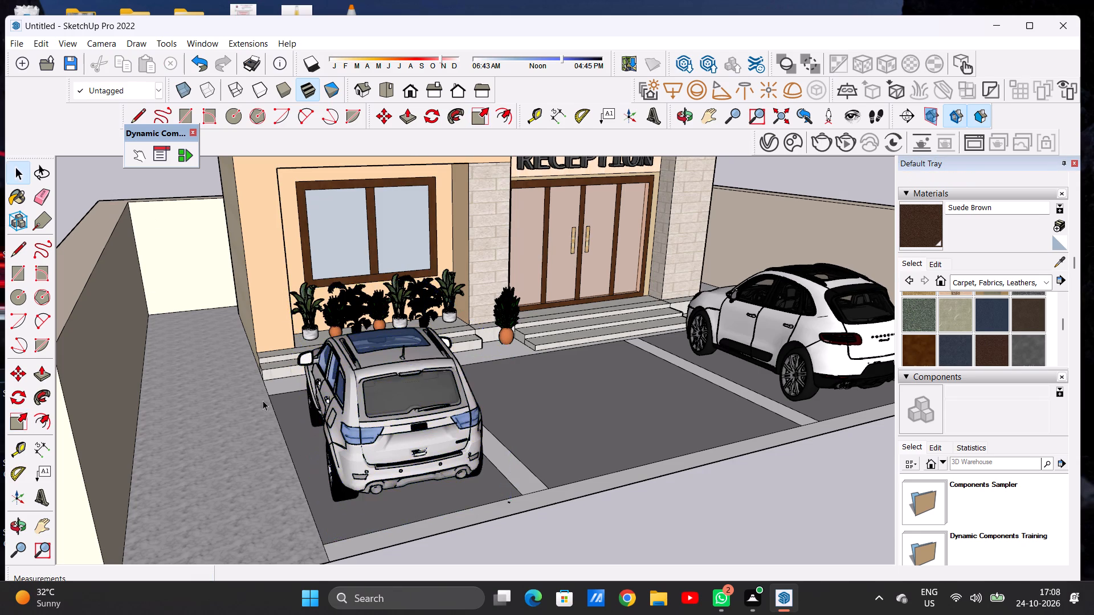
scroll(263, 400, "down", 10)
middle_click_drag(415, 405, 283, 365)
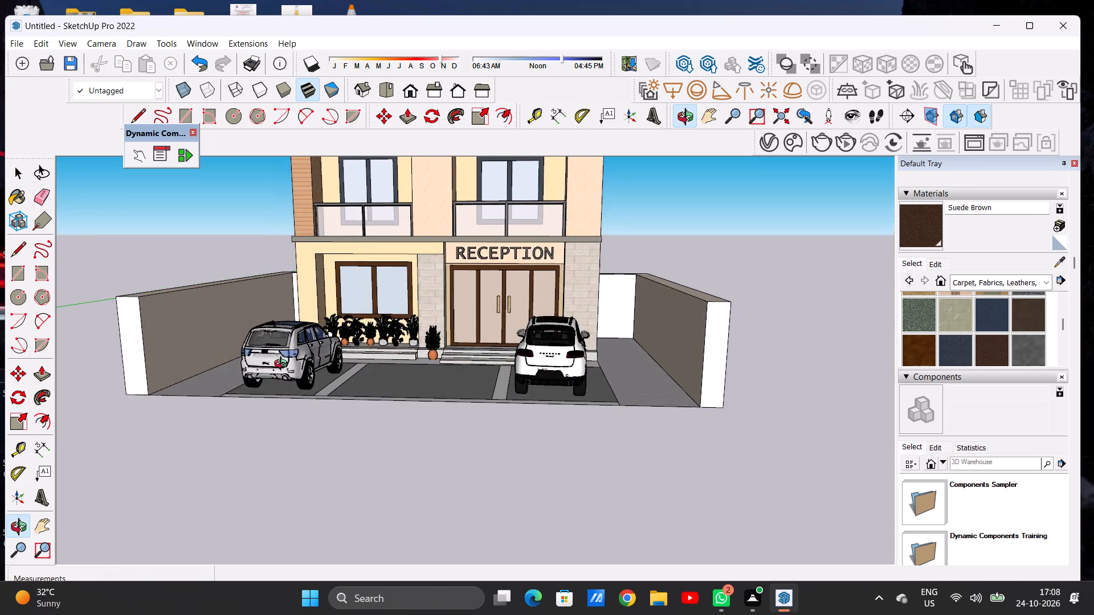
middle_click_drag(283, 365, 304, 389)
scroll(368, 425, "down", 5)
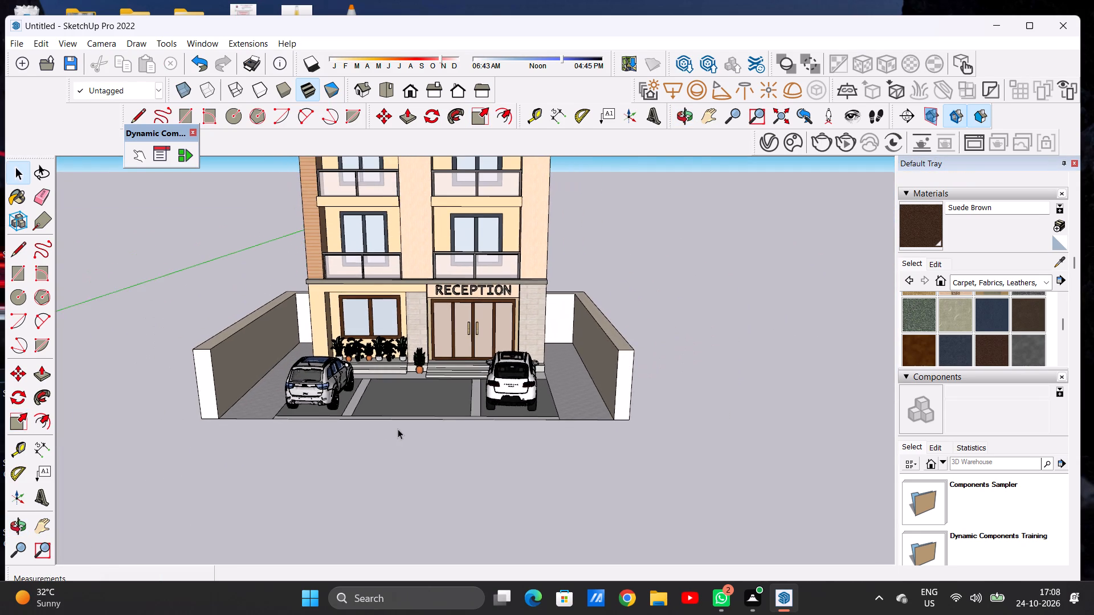
scroll(427, 432, "down", 12)
scroll(463, 286, "up", 1)
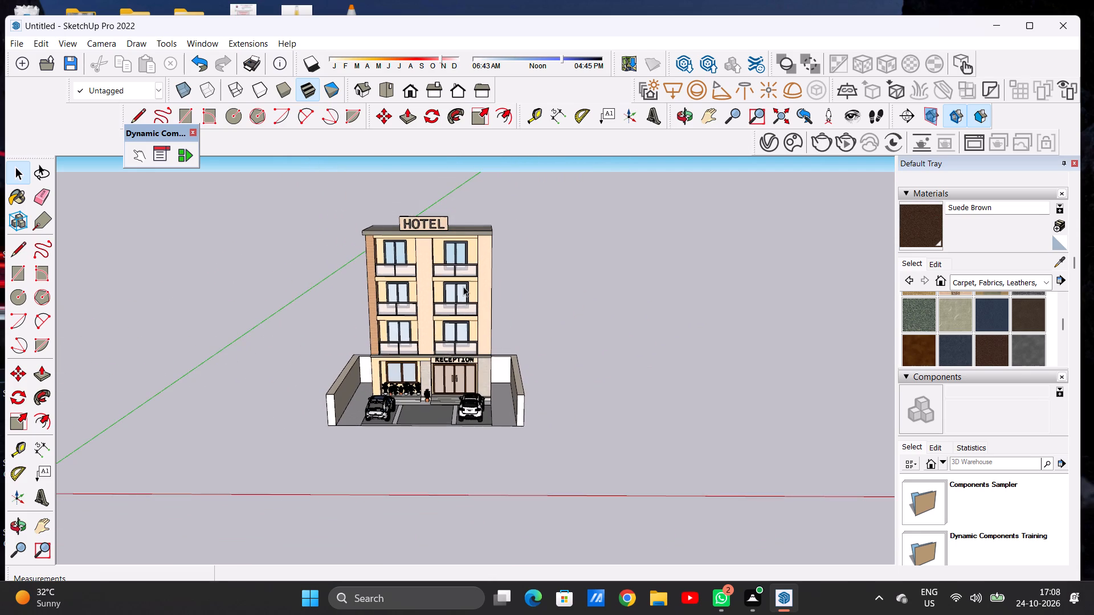
scroll(463, 286, "up", 4)
scroll(492, 323, "down", 3)
middle_click_drag(550, 350, 225, 281)
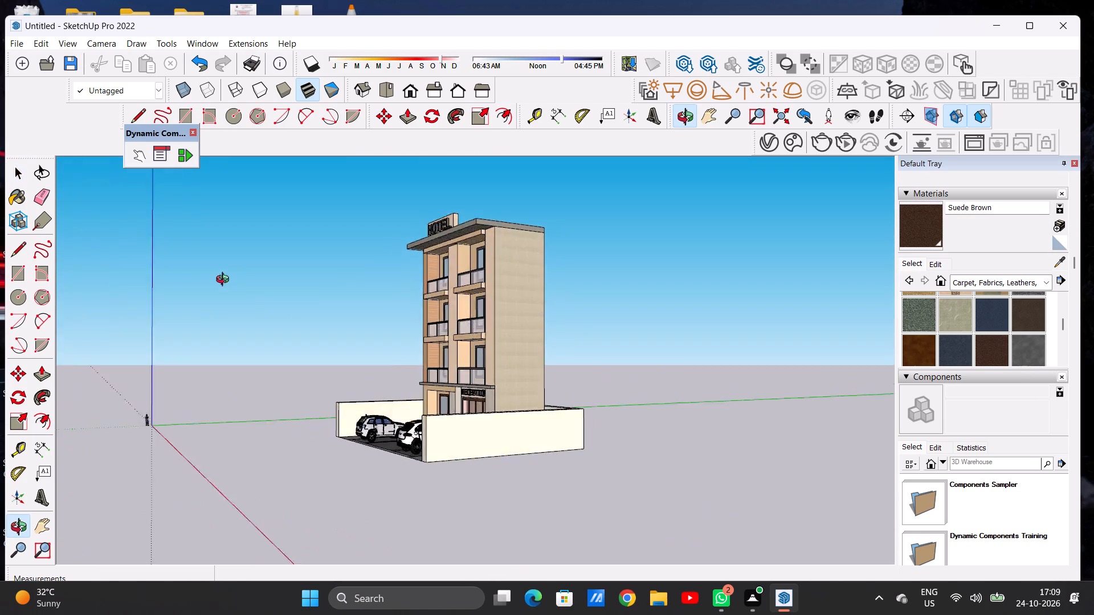
middle_click_drag(225, 281, 430, 339)
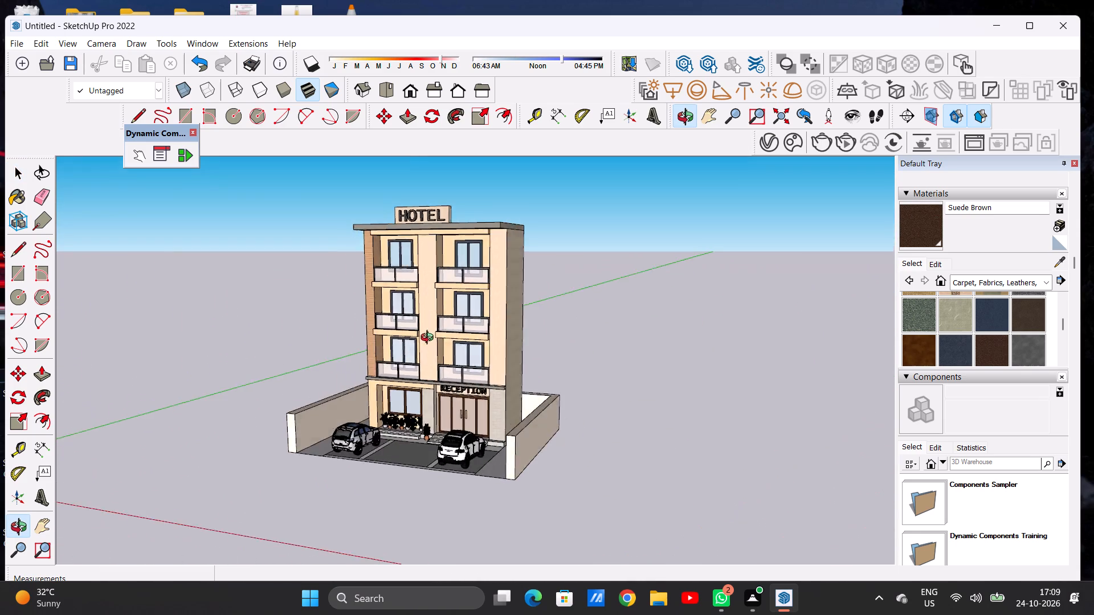
middle_click_drag(430, 339, 492, 325)
middle_click_drag(624, 324, 371, 374)
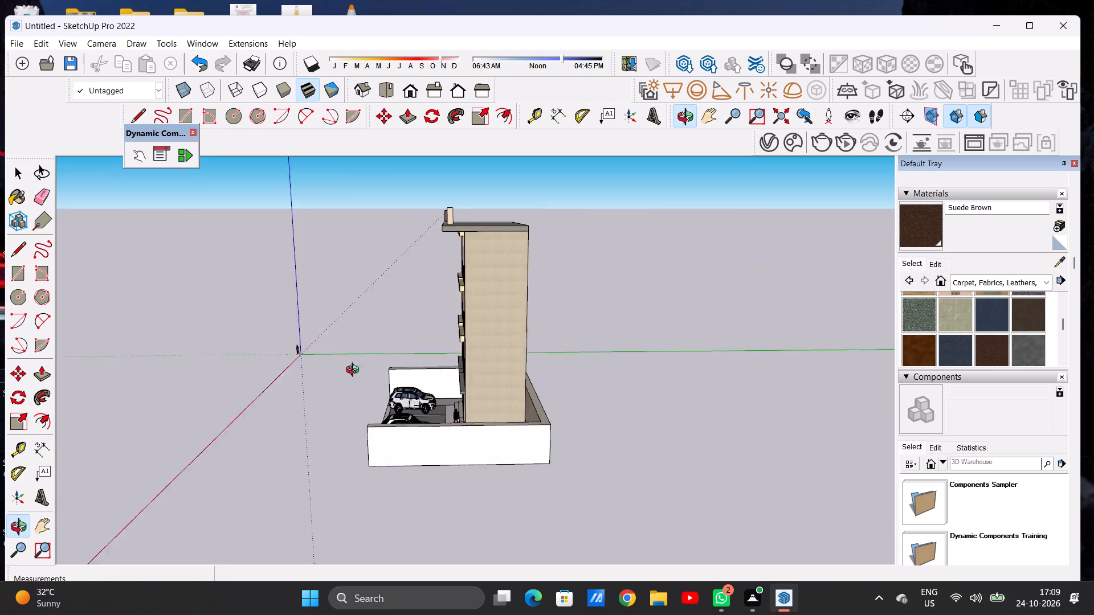
middle_click_drag(371, 374, 679, 395)
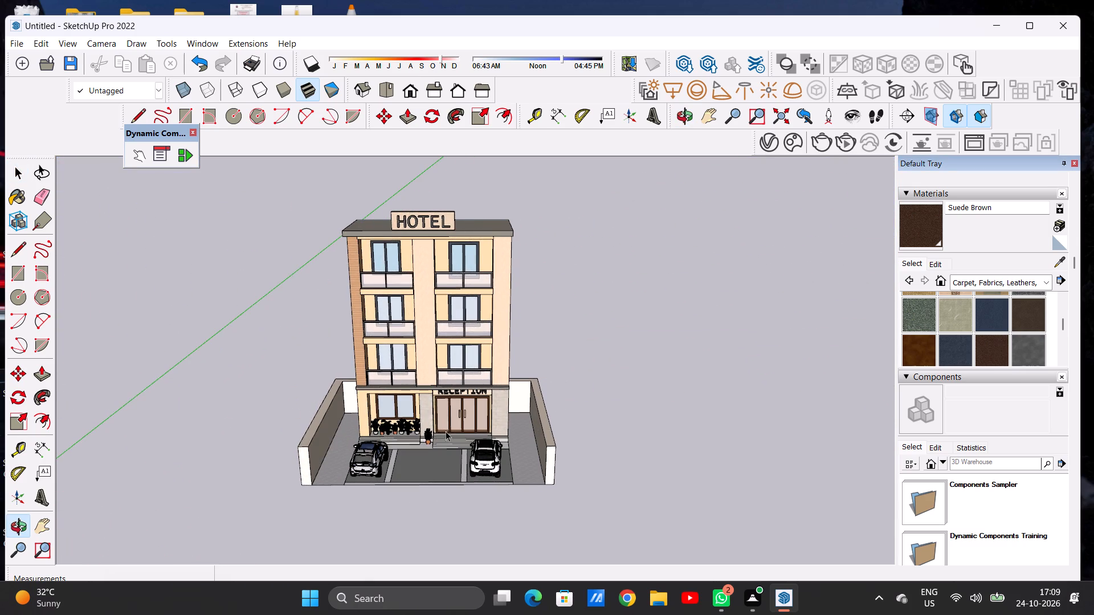
Scale the single potted plant beside the reception steps taller along the blue axis by about 1.50.
scroll(446, 431, "up", 15)
scroll(418, 446, "up", 6)
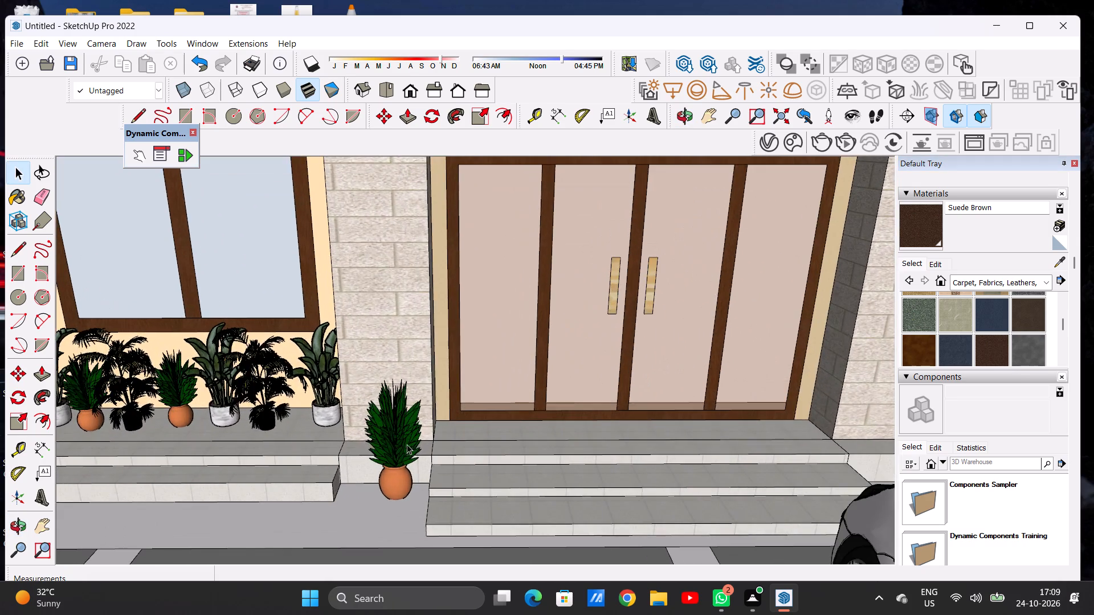
scroll(401, 456, "down", 3)
scroll(401, 457, "up", 1)
scroll(401, 457, "down", 4)
scroll(401, 457, "up", 3)
scroll(401, 457, "down", 1)
scroll(401, 457, "up", 2)
left_click(397, 453)
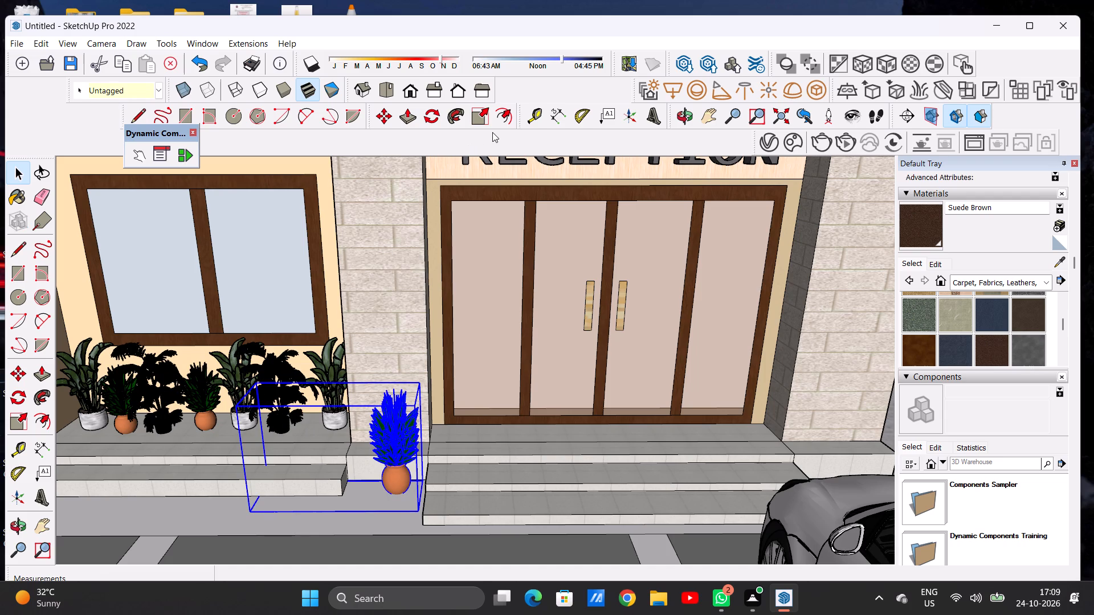
left_click(471, 118)
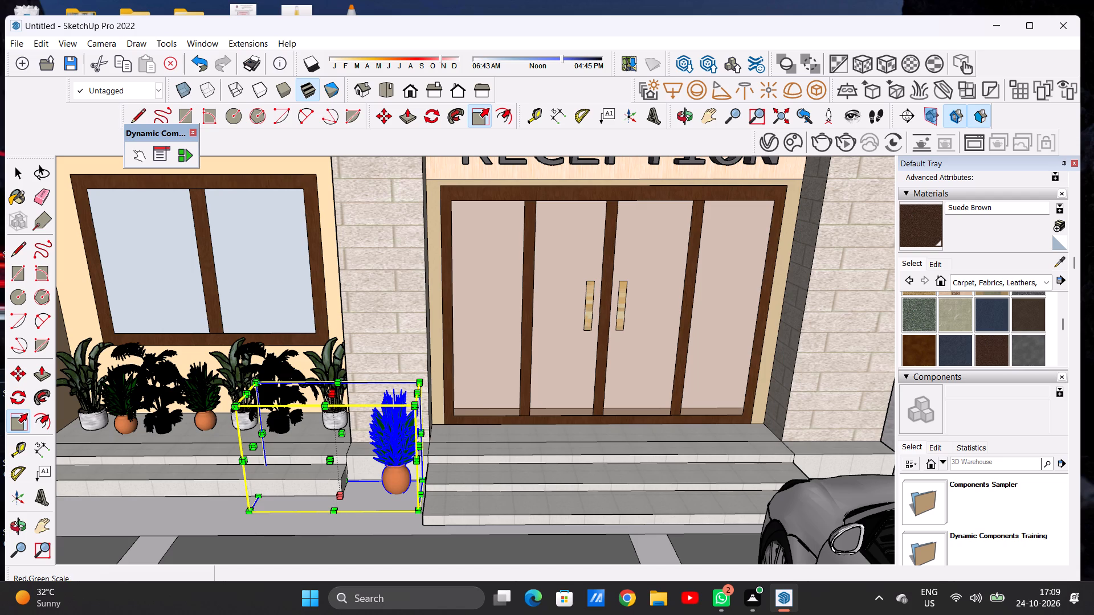
left_click(329, 395)
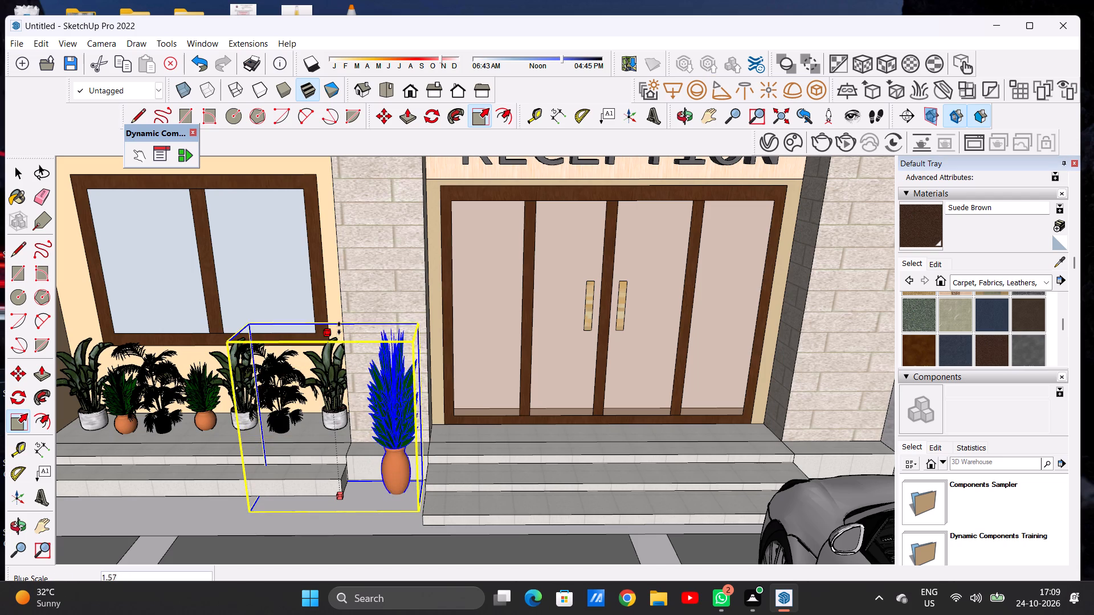
left_click(343, 334)
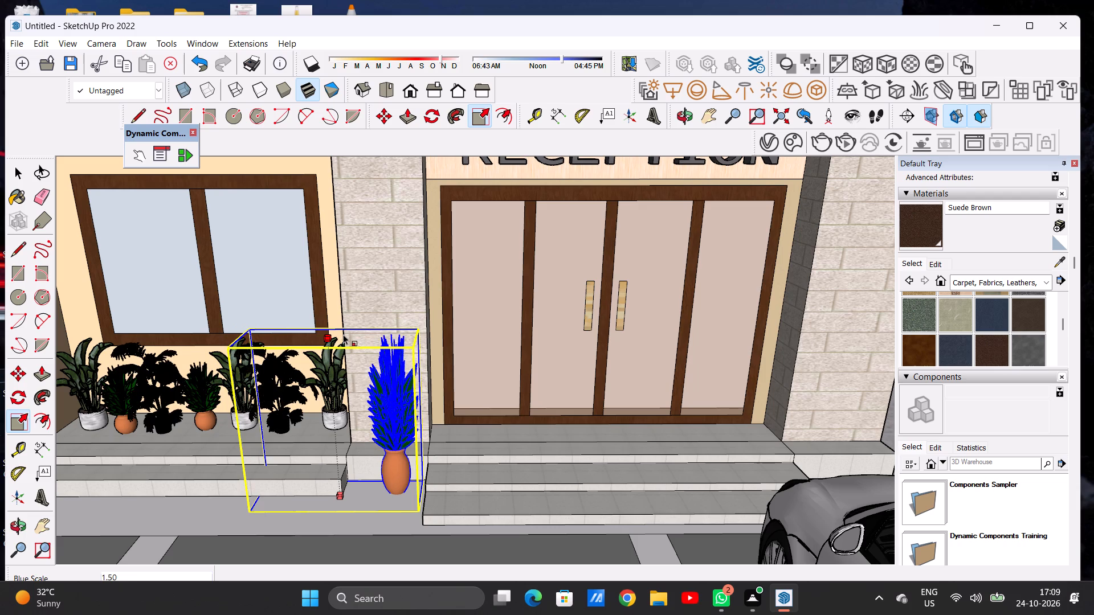
Scale the same potted plant wider along the red axis by about 1.24, away from the reception steps.
scroll(335, 393, "down", 4)
middle_click_drag(225, 417, 313, 417)
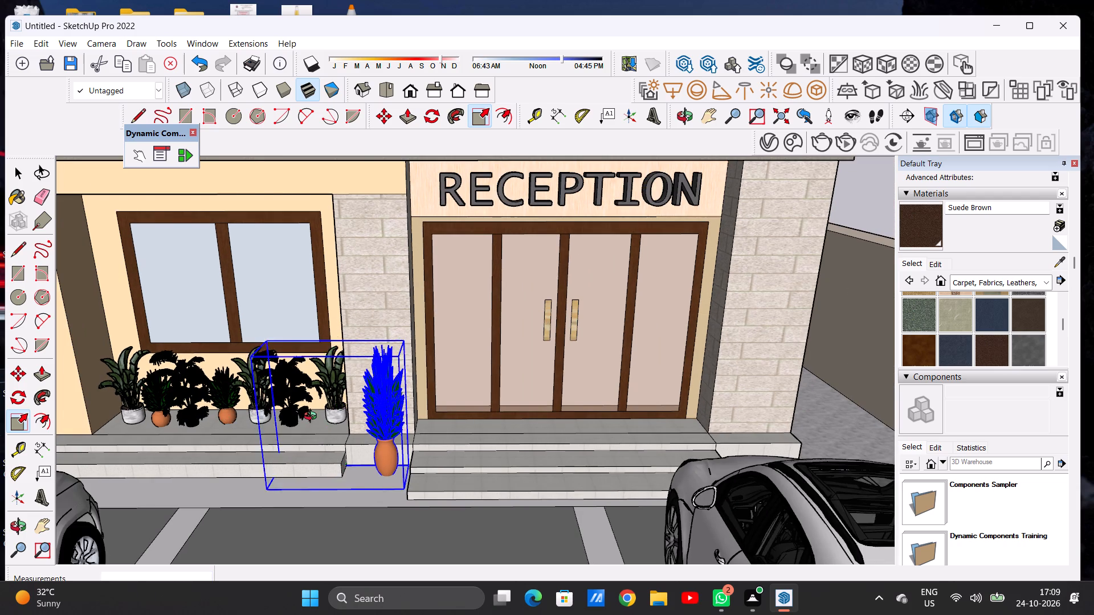
middle_click_drag(313, 417, 419, 417)
left_click(360, 471)
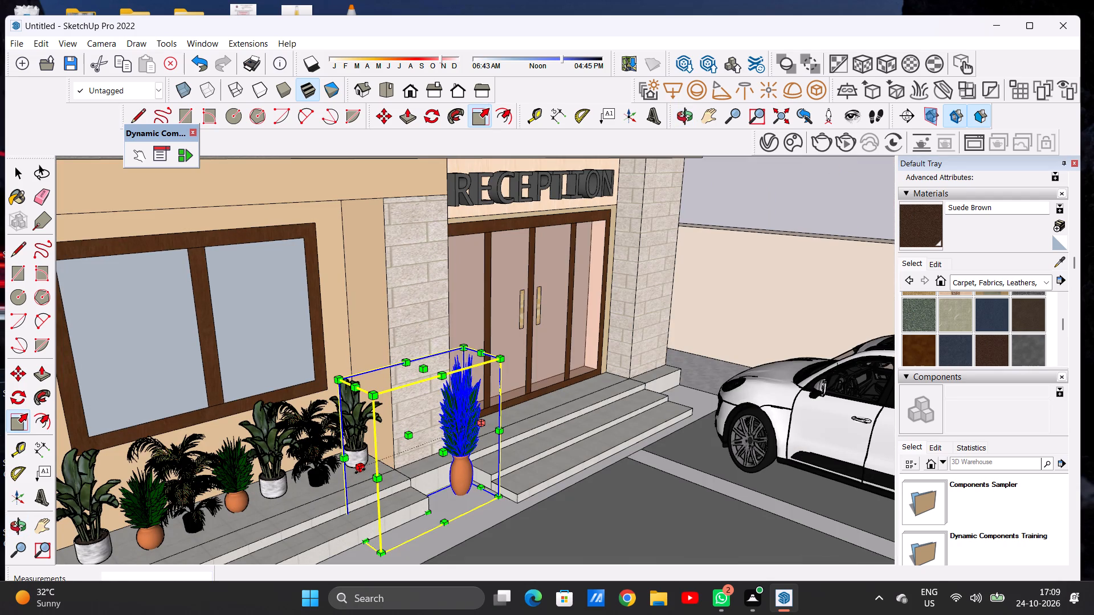
left_click(286, 482)
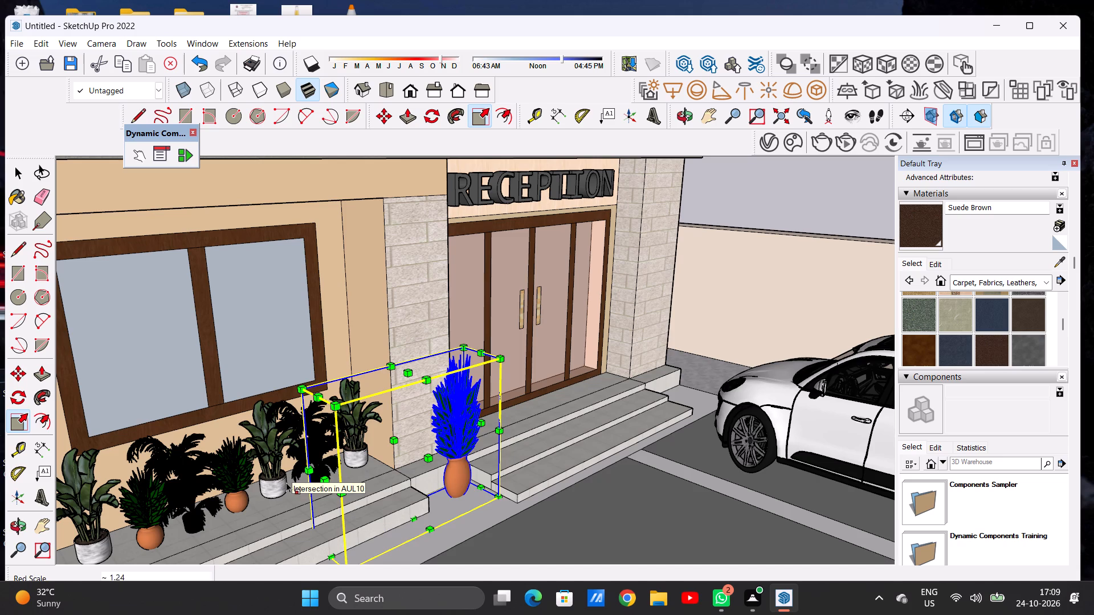
key("space")
scroll(316, 462, "down", 6)
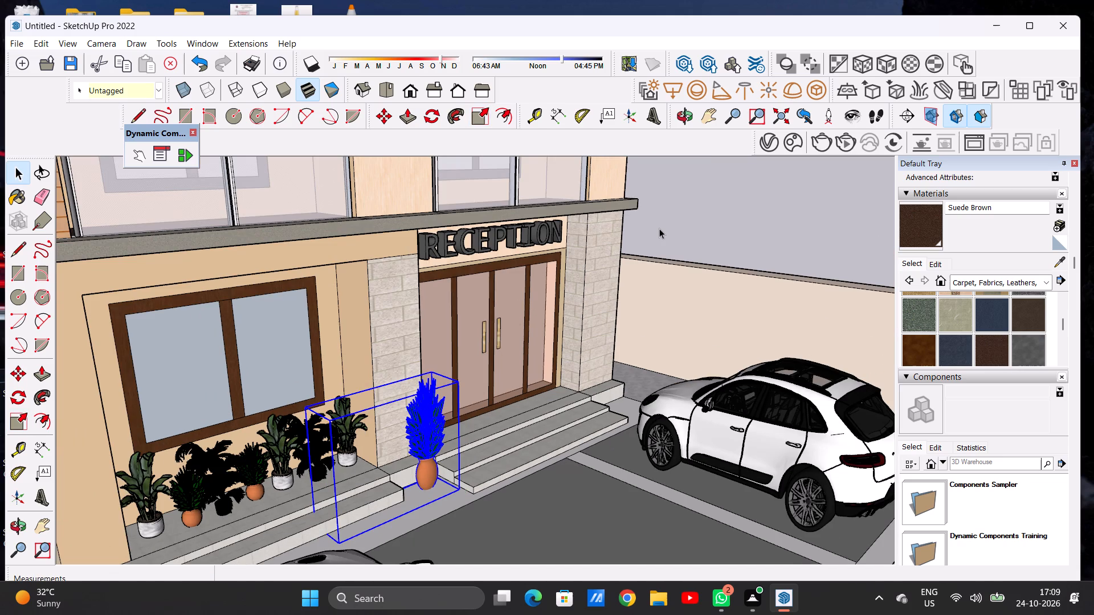
left_click(659, 228)
Examine the full hotel exterior from the front and the reception side, including the entrance plant, cars and balconies.
scroll(308, 470, "down", 5)
scroll(381, 433, "down", 10)
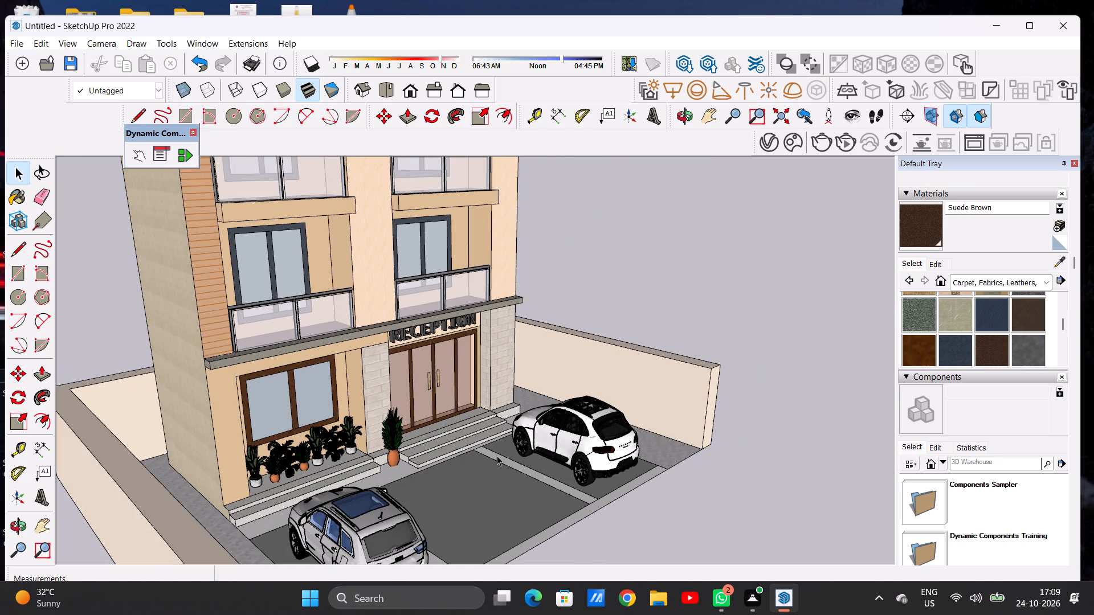
middle_click_drag(430, 472, 210, 429)
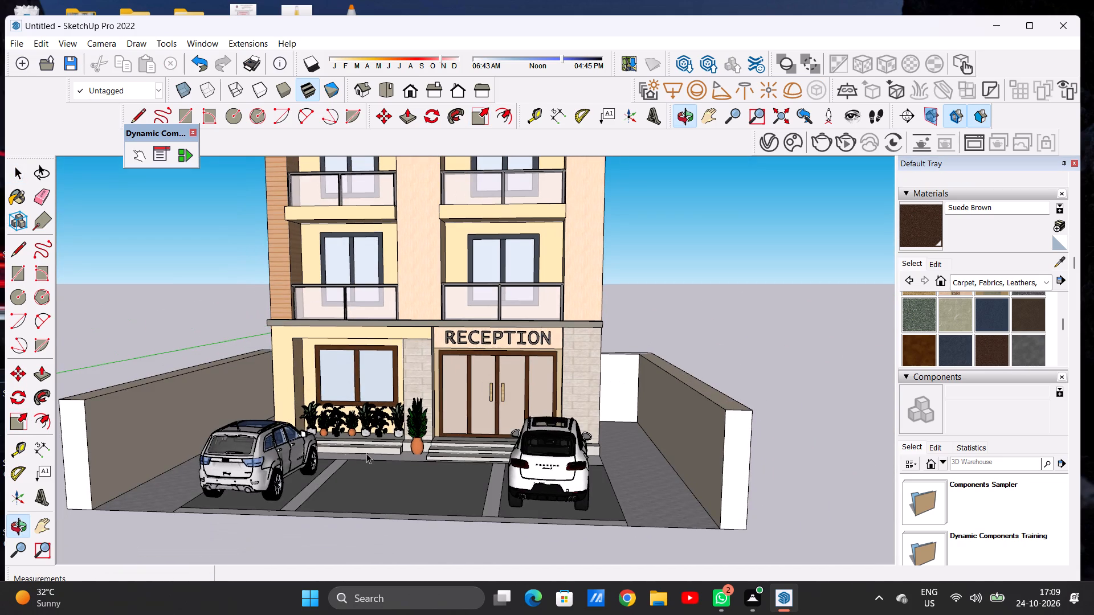
scroll(370, 460, "down", 4)
scroll(411, 489, "down", 6)
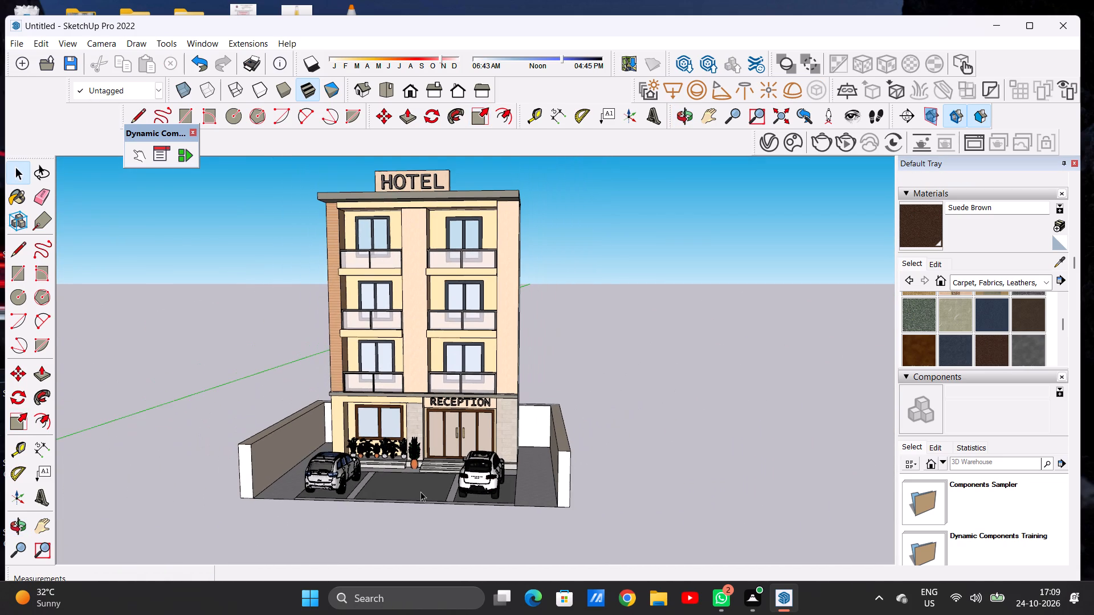
scroll(421, 491, "down", 2)
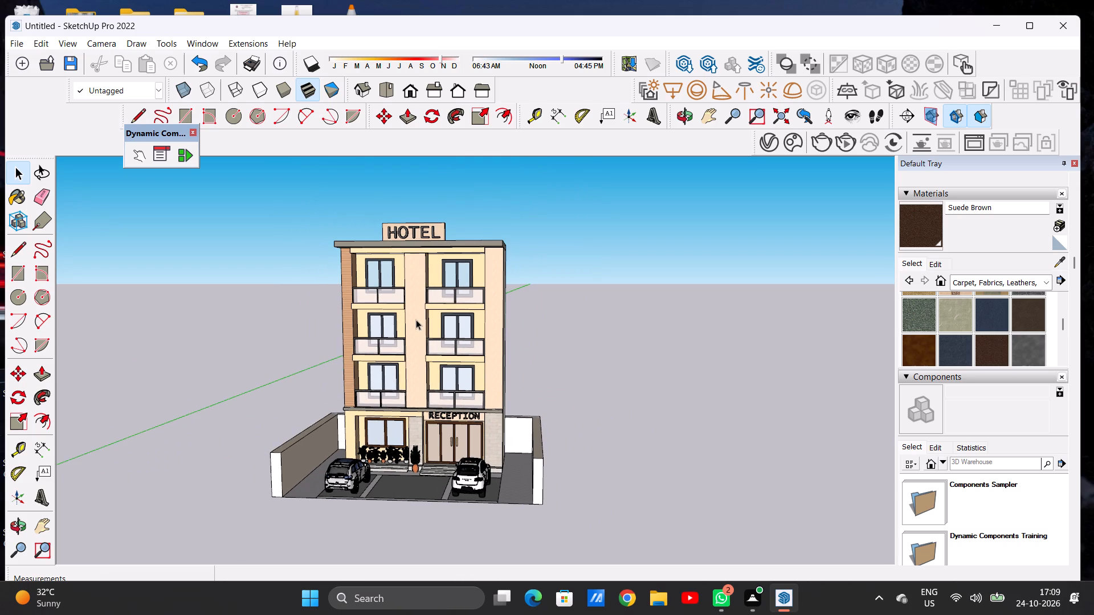
scroll(416, 319, "up", 1)
scroll(456, 231, "up", 1)
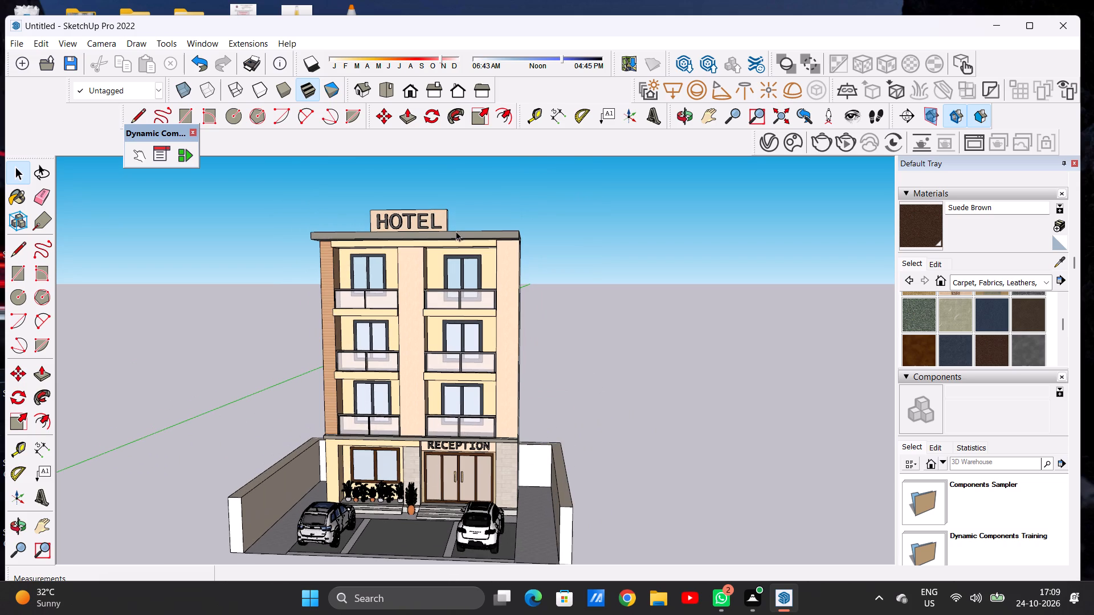
scroll(454, 264, "down", 2)
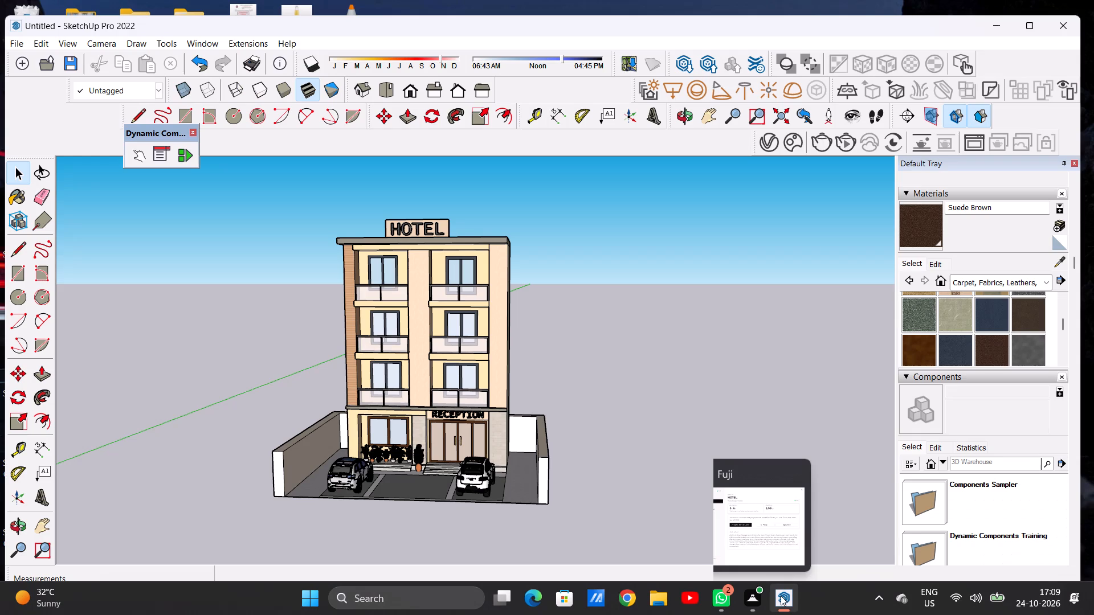
left_click(770, 536)
scroll(431, 232, "up", 1)
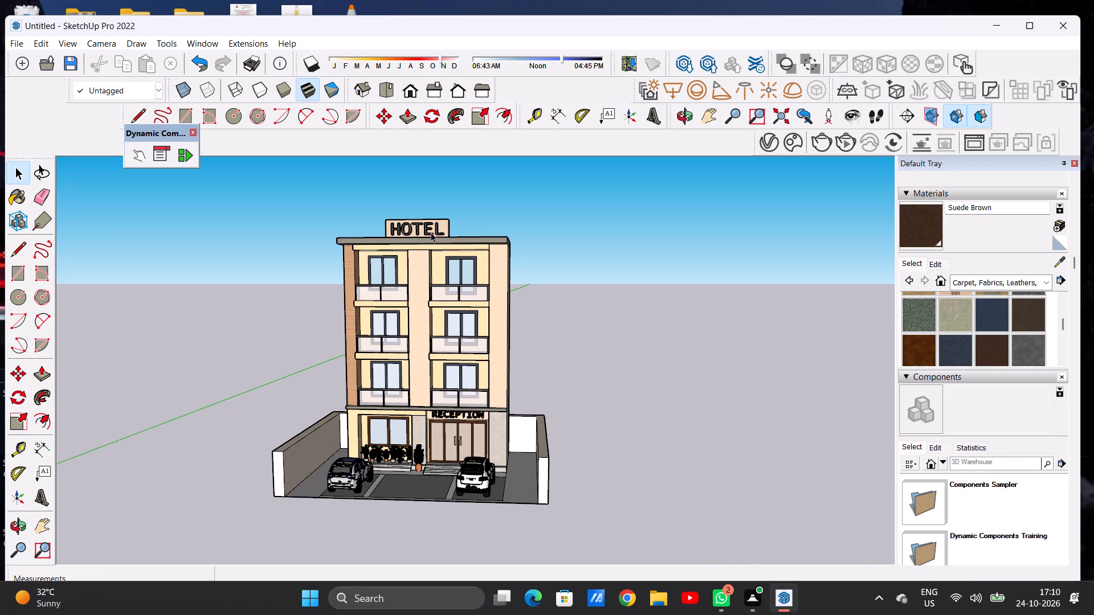
scroll(431, 232, "up", 3)
scroll(431, 232, "down", 4)
middle_click_drag(470, 277, 318, 312)
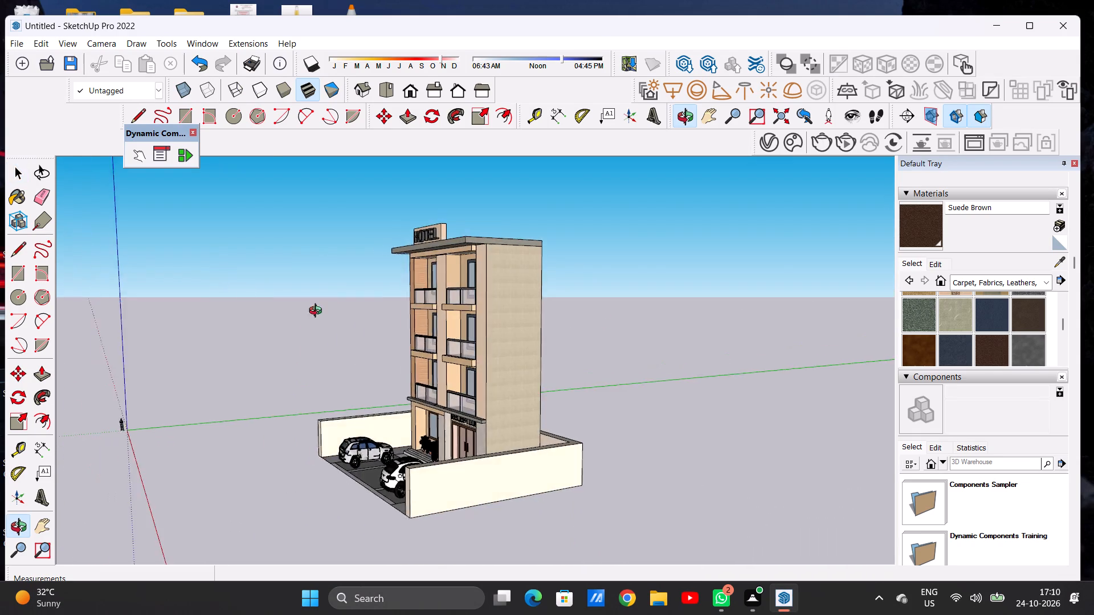
middle_click_drag(318, 312, 425, 320)
scroll(425, 320, "up", 2)
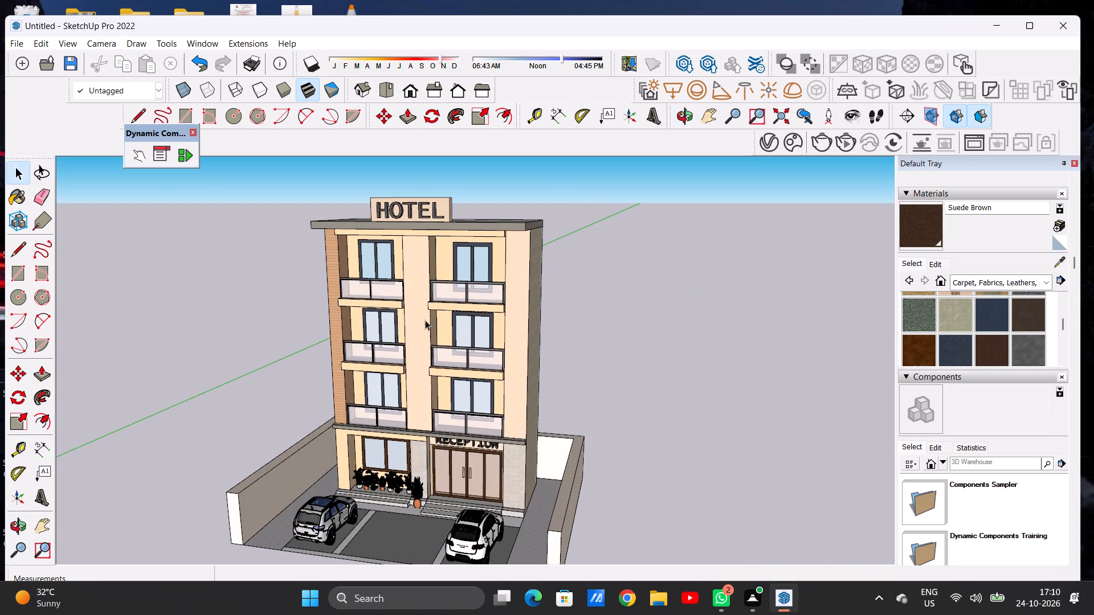
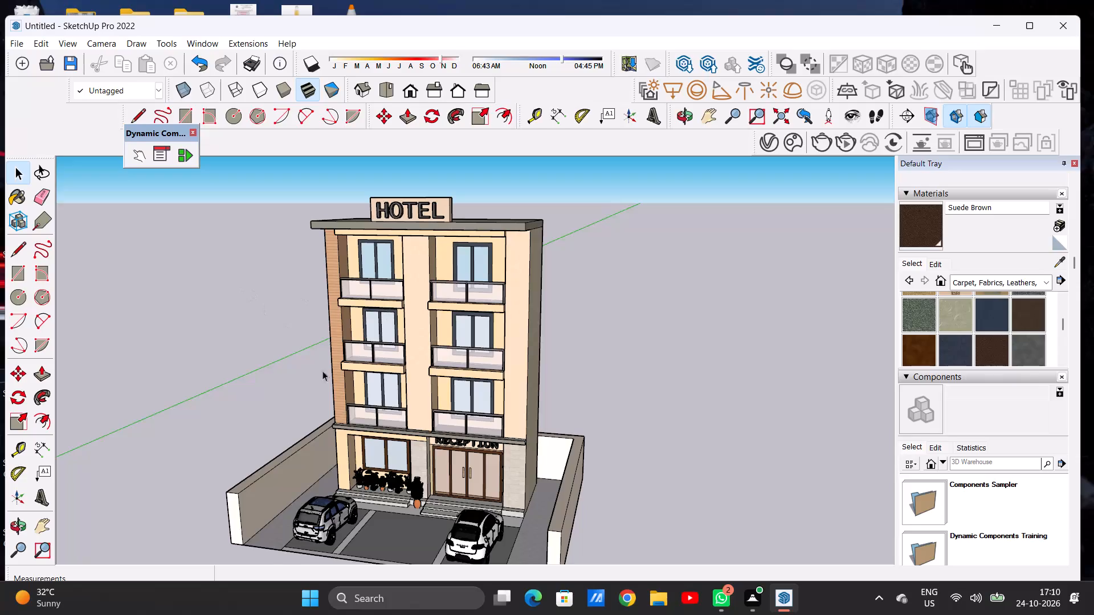
Examine the whole hotel from the front and the side, including the roof slab, rooftop HOTEL sign and upper balconies.
scroll(393, 346, "down", 10)
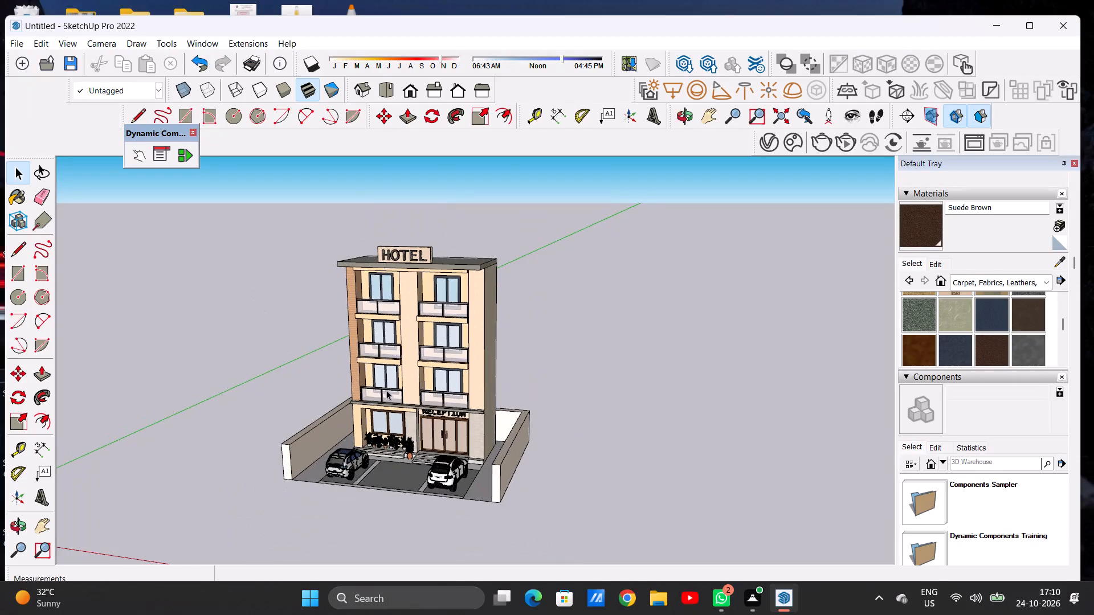
scroll(386, 390, "down", 3)
scroll(385, 383, "up", 7)
middle_click_drag(345, 382, 428, 381)
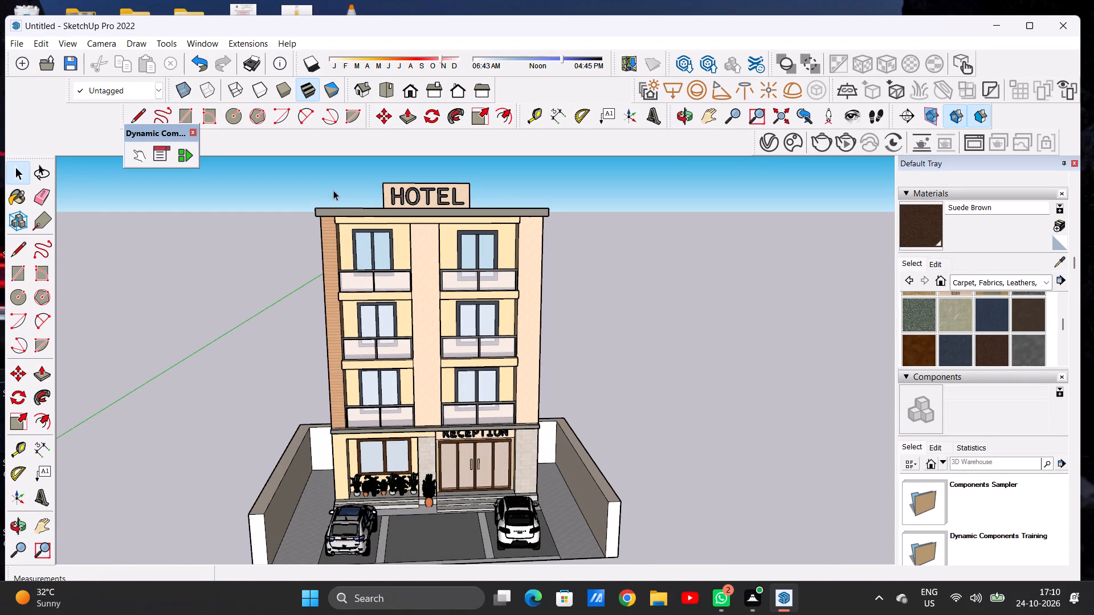
scroll(285, 384, "down", 6)
scroll(285, 384, "up", 1)
scroll(285, 384, "down", 2)
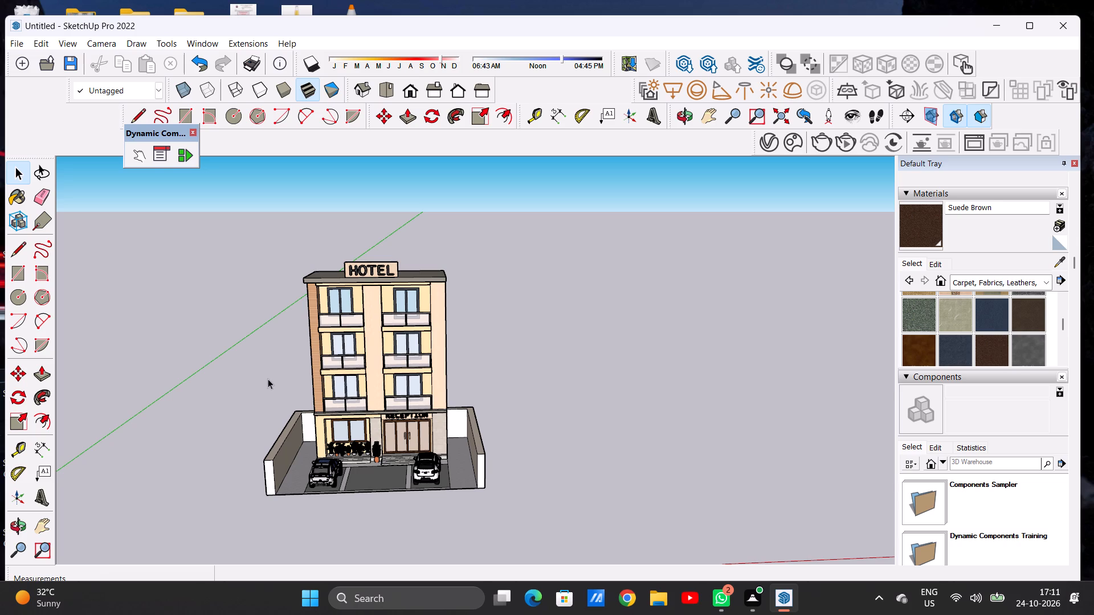
scroll(409, 273, "up", 5)
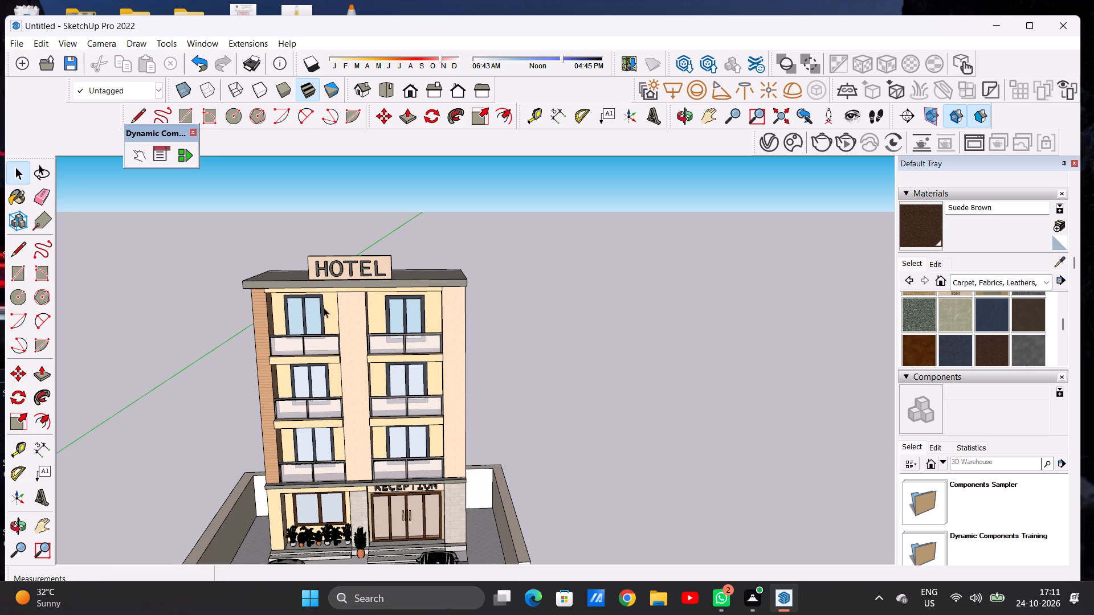
middle_click_drag(323, 309, 666, 332)
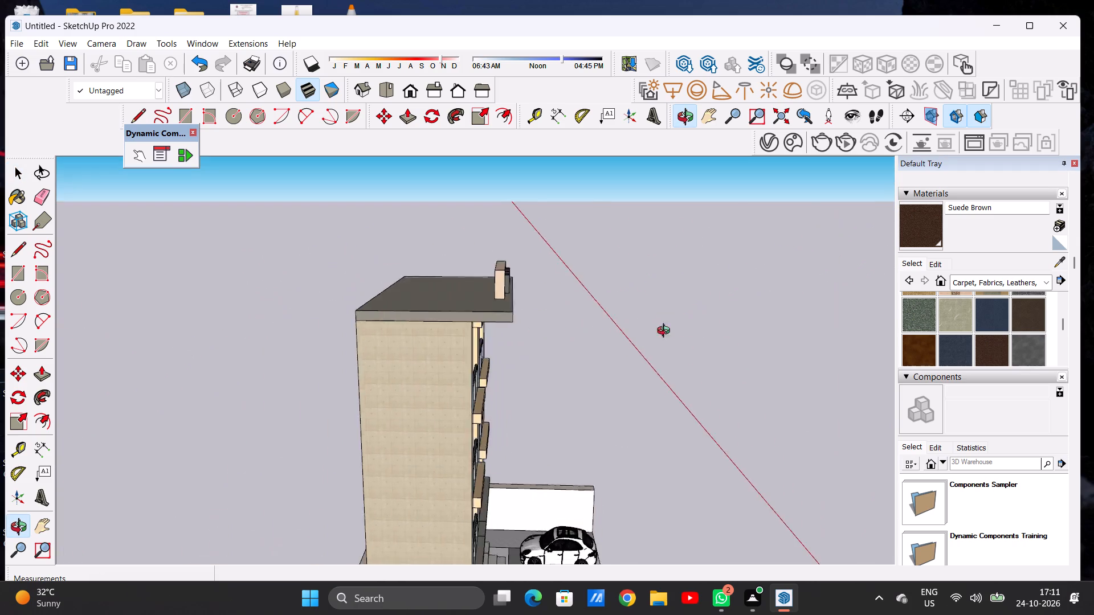
middle_click_drag(666, 332, 300, 249)
scroll(345, 266, "up", 7)
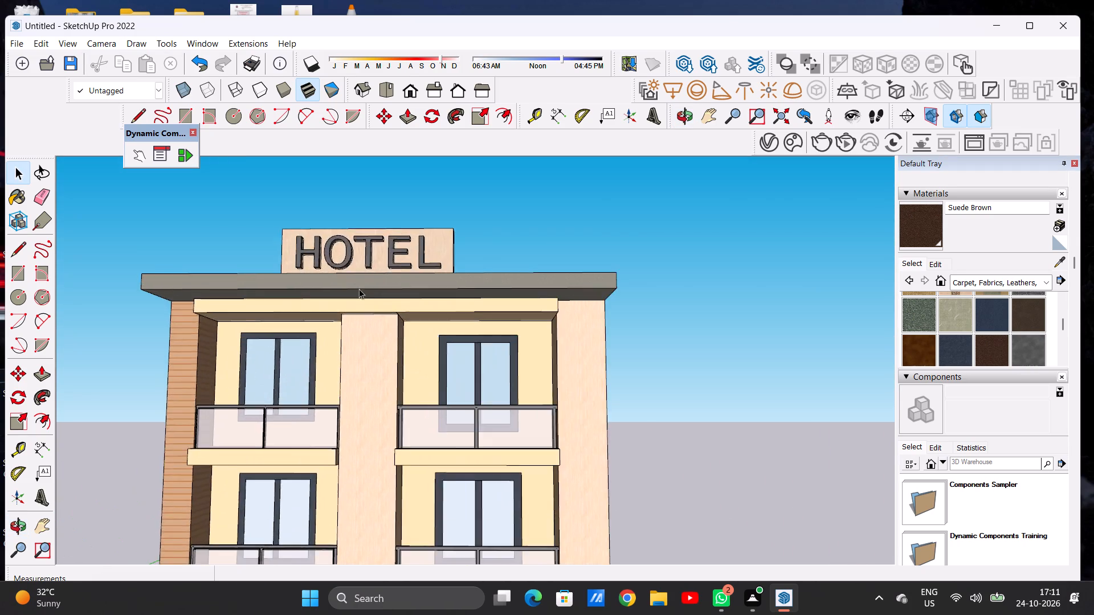
scroll(359, 289, "up", 7)
scroll(391, 292, "down", 20)
Examine the hotel from raised front angles, including the roof, balconies, reception entrance, potted plants and parked cars.
middle_click_drag(460, 351, 448, 493)
scroll(447, 321, "down", 7)
scroll(520, 408, "up", 3)
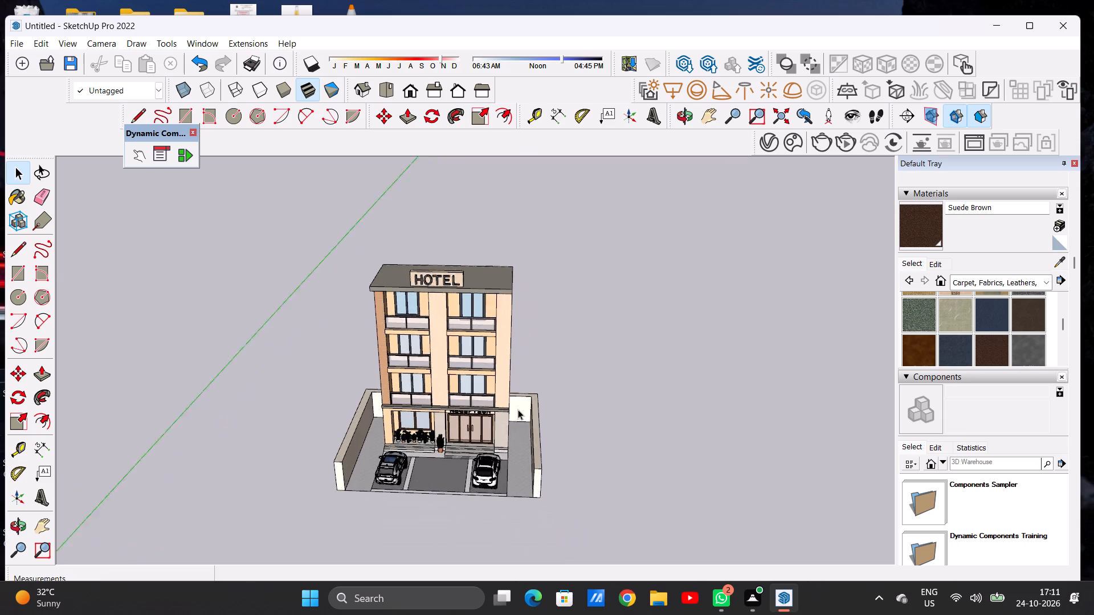
scroll(518, 409, "up", 3)
middle_click_drag(477, 404, 538, 438)
scroll(520, 438, "down", 3)
scroll(497, 354, "up", 3)
scroll(497, 354, "down", 1)
middle_click_drag(500, 395, 471, 383)
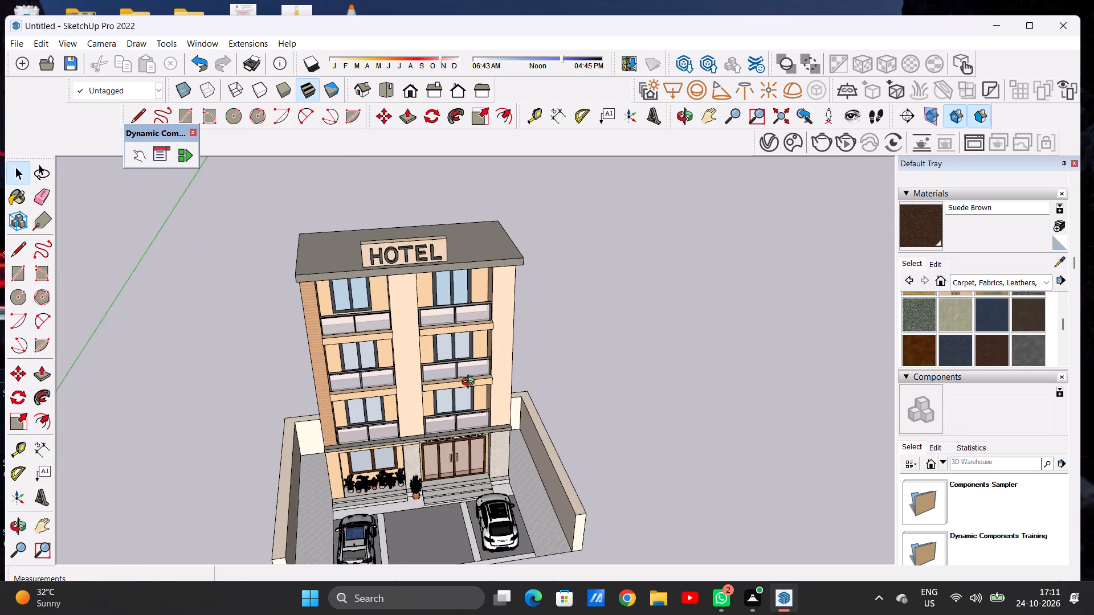
middle_click_drag(471, 383, 381, 370)
scroll(439, 384, "down", 4)
scroll(442, 387, "up", 3)
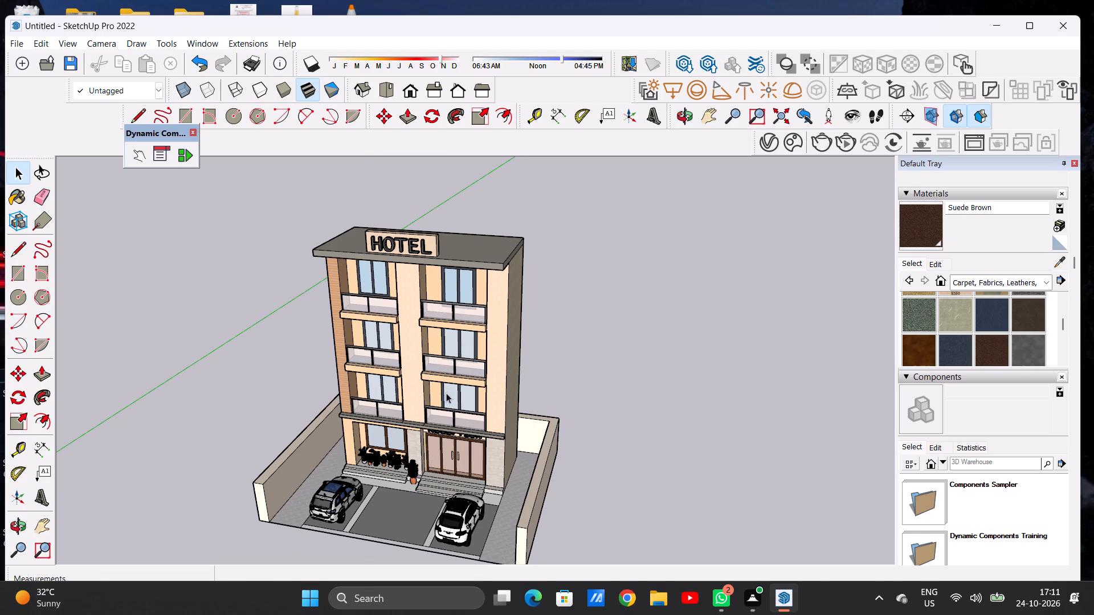
scroll(464, 459, "down", 2)
scroll(453, 480, "up", 6)
middle_click_drag(386, 443, 391, 408)
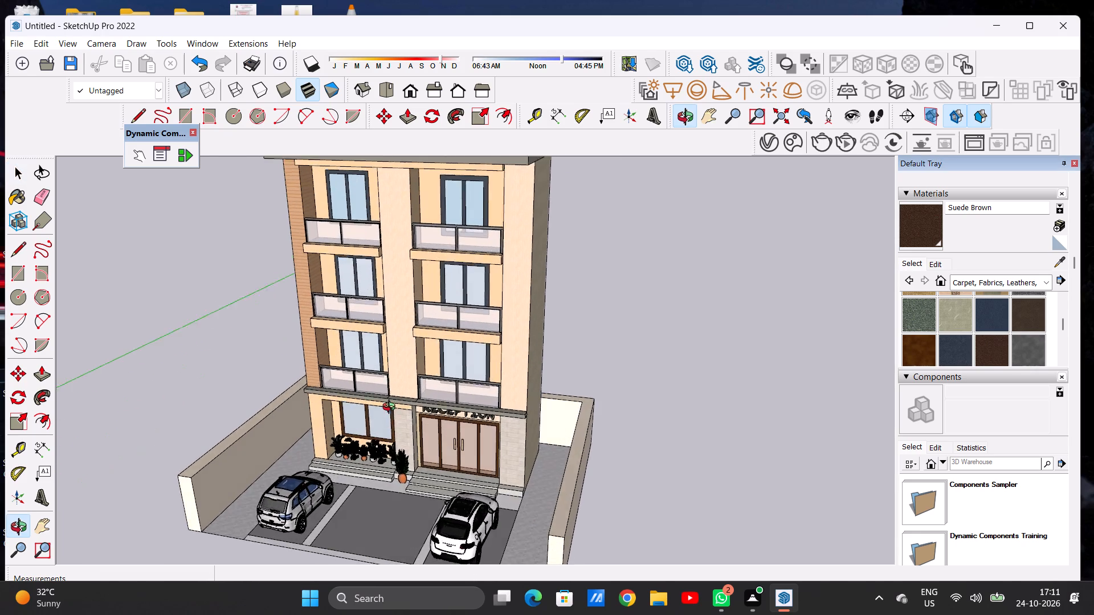
middle_click_drag(391, 408, 431, 432)
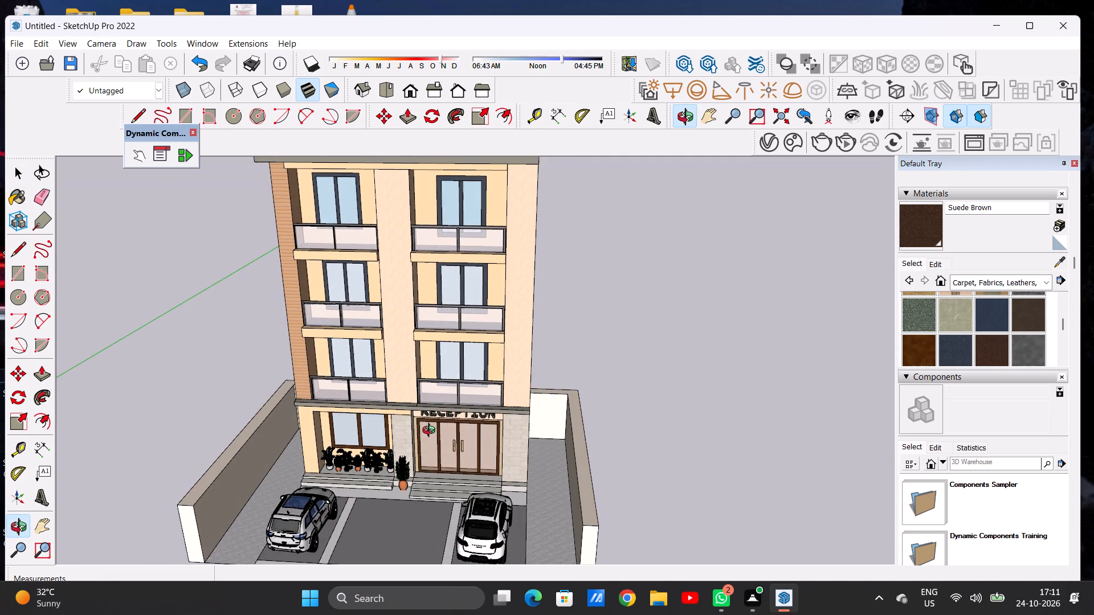
middle_click_drag(431, 432, 426, 456)
scroll(468, 453, "down", 7)
scroll(481, 323, "up", 4)
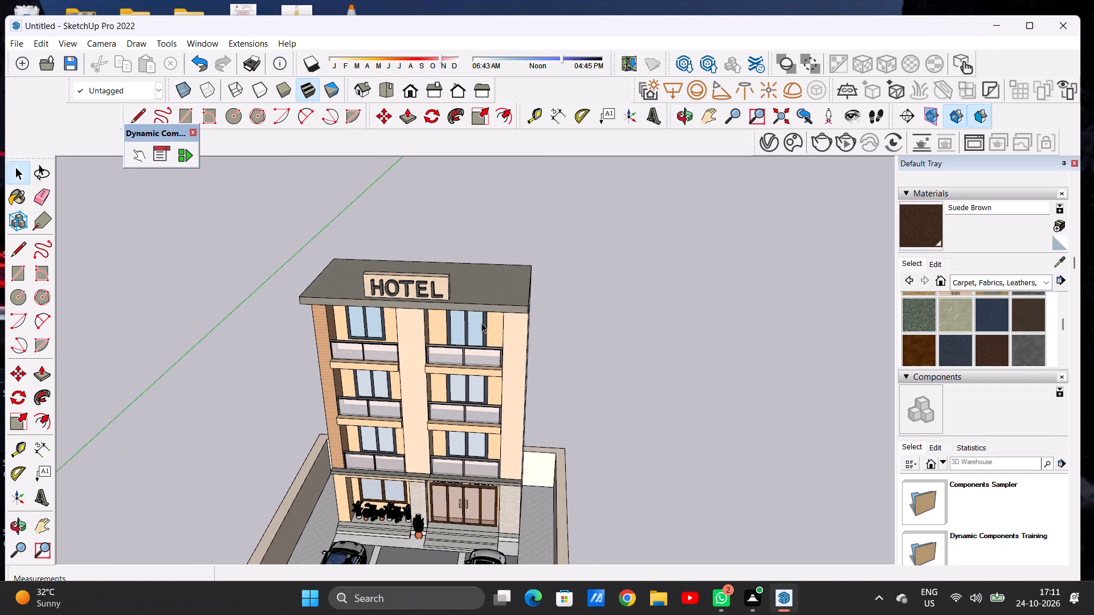
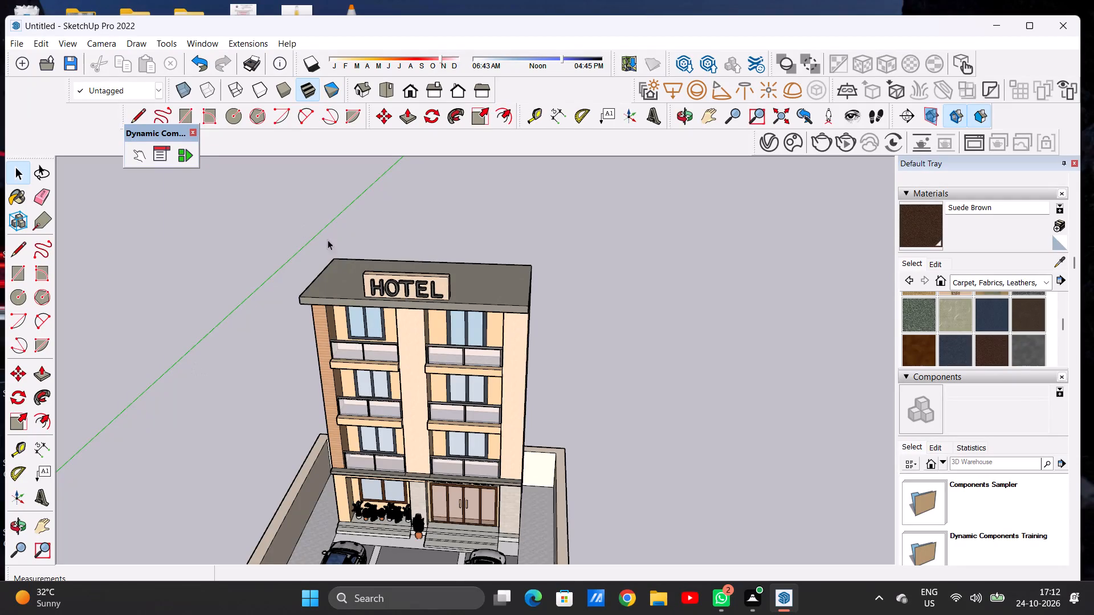
Examine the reception entrance, potted plants, parked cars and lower balconies from raised, side and frontal angles.
scroll(414, 332, "down", 6)
scroll(444, 457, "up", 5)
scroll(444, 457, "down", 1)
scroll(444, 457, "up", 1)
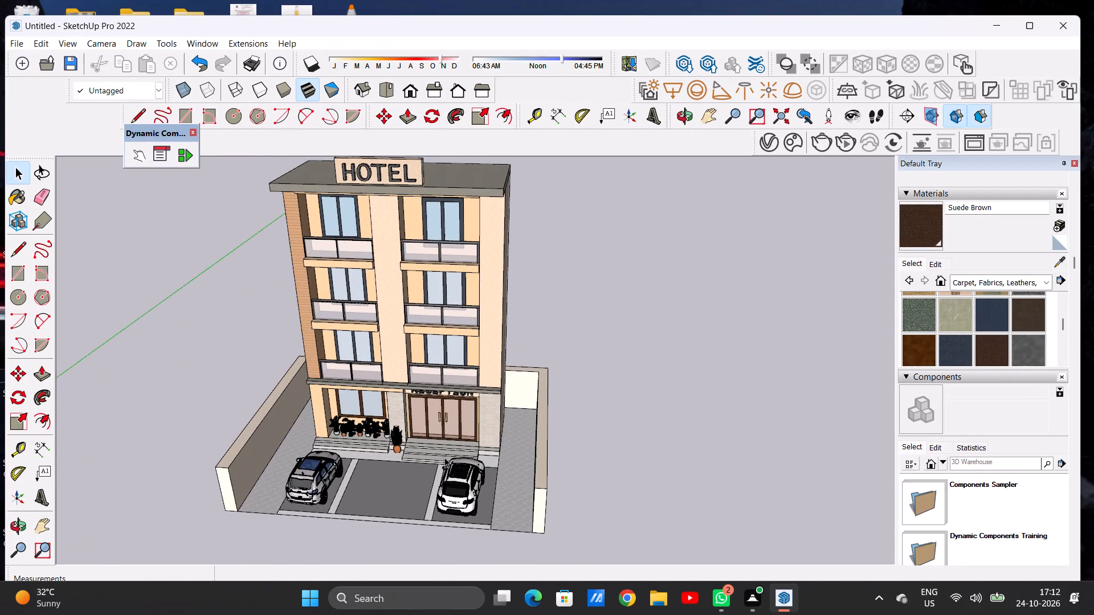
scroll(454, 441, "up", 5)
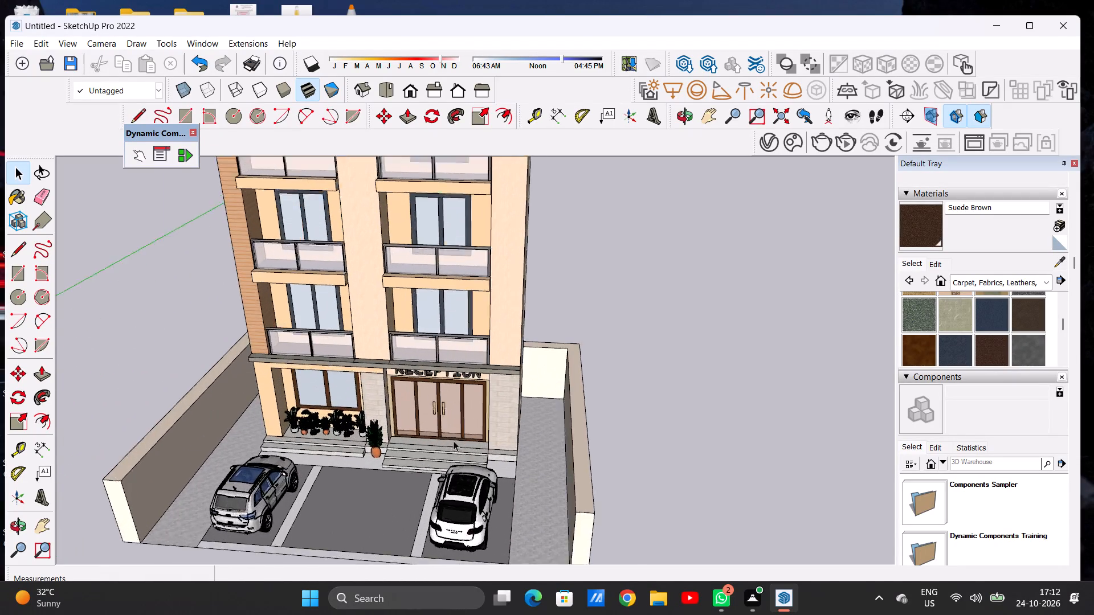
scroll(454, 441, "up", 2)
middle_click_drag(487, 421, 268, 345)
middle_click_drag(278, 345, 605, 345)
middle_click_drag(273, 347, 342, 365)
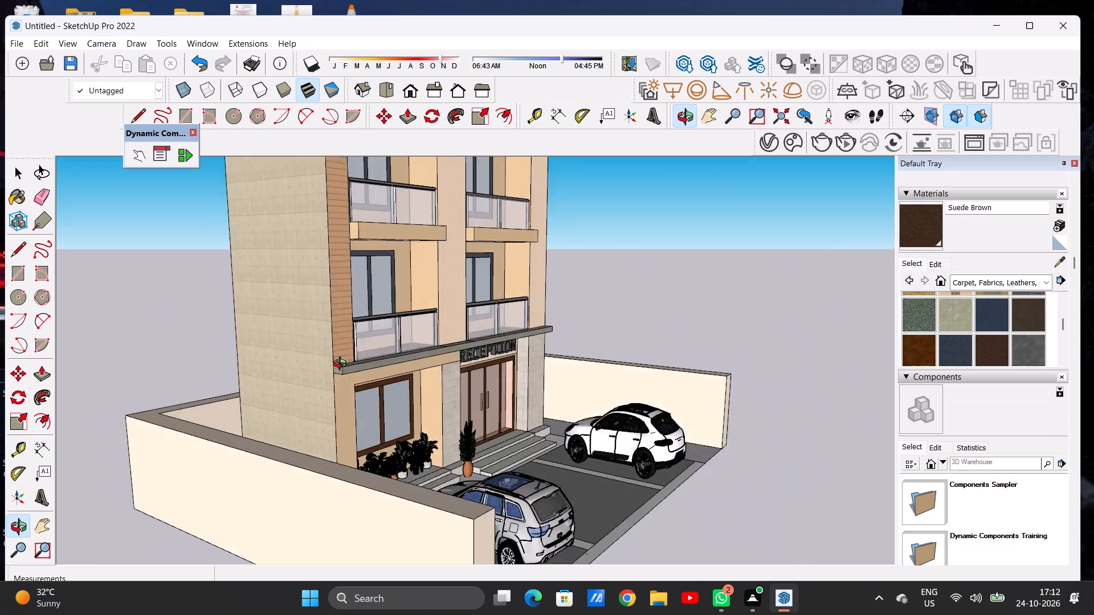
middle_click_drag(342, 365, 200, 370)
scroll(391, 418, "down", 6)
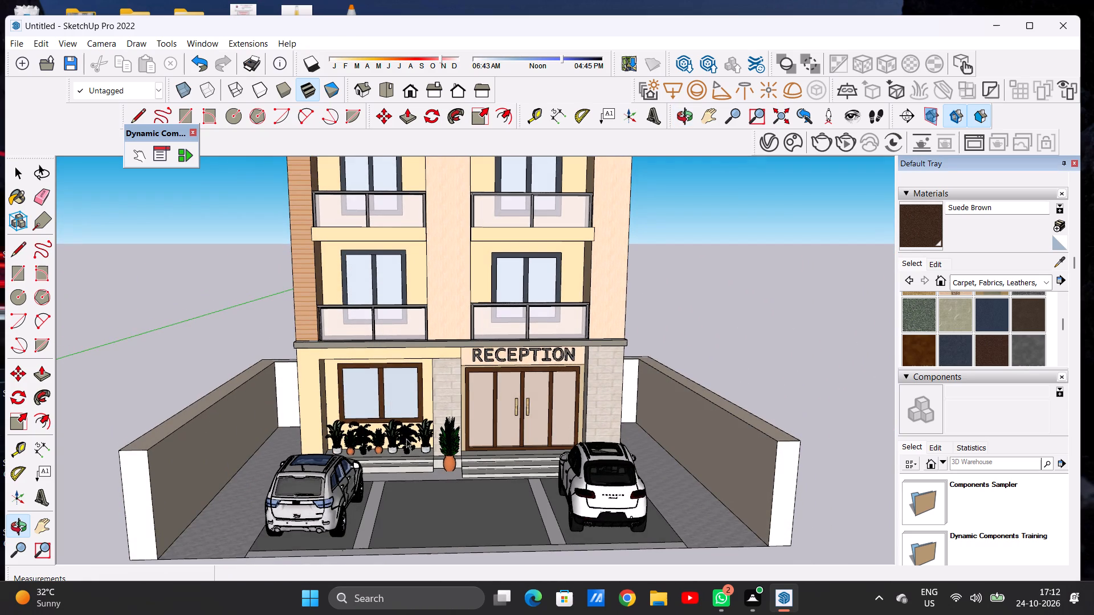
Examine the whole hotel from the front and a slightly turned angle, ending on a frontal view of the full building and forecourt.
scroll(406, 438, "down", 9)
scroll(427, 330, "up", 2)
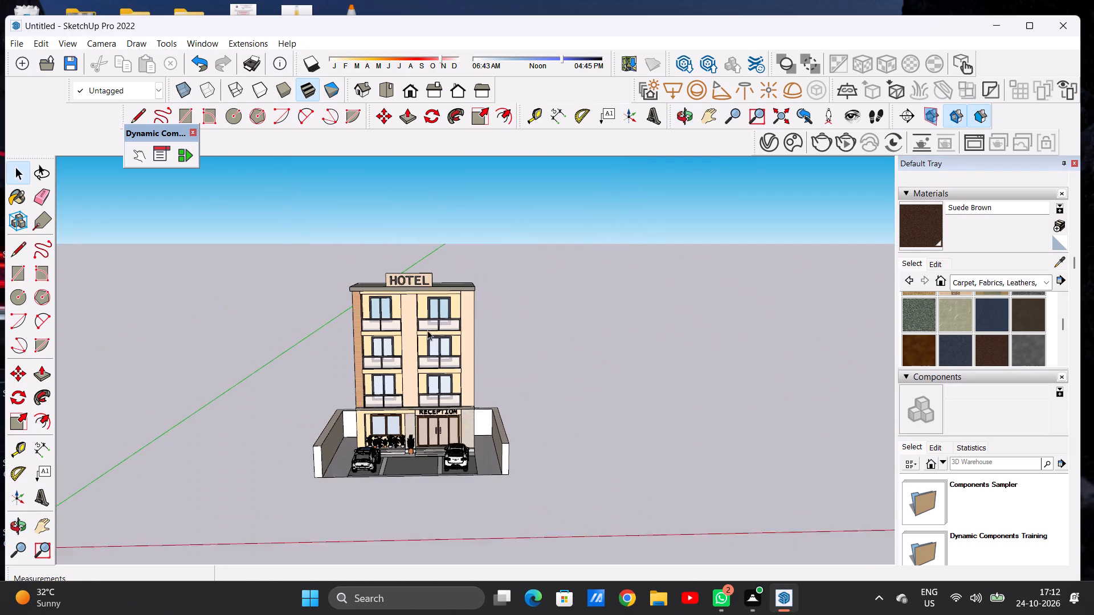
scroll(427, 330, "up", 1)
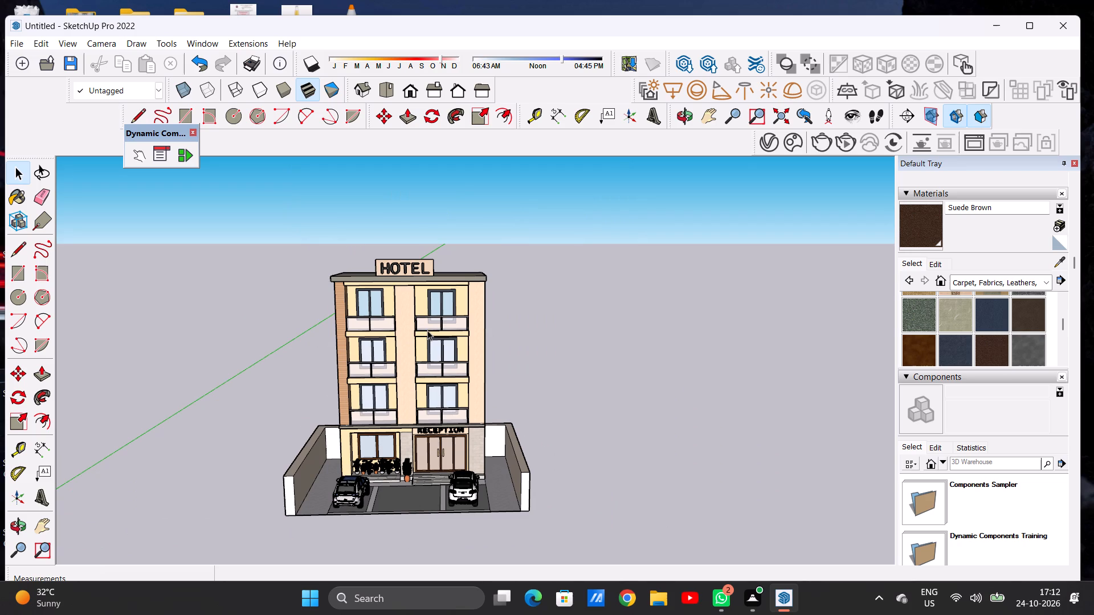
scroll(428, 358, "up", 1)
scroll(428, 360, "down", 1)
scroll(428, 360, "up", 1)
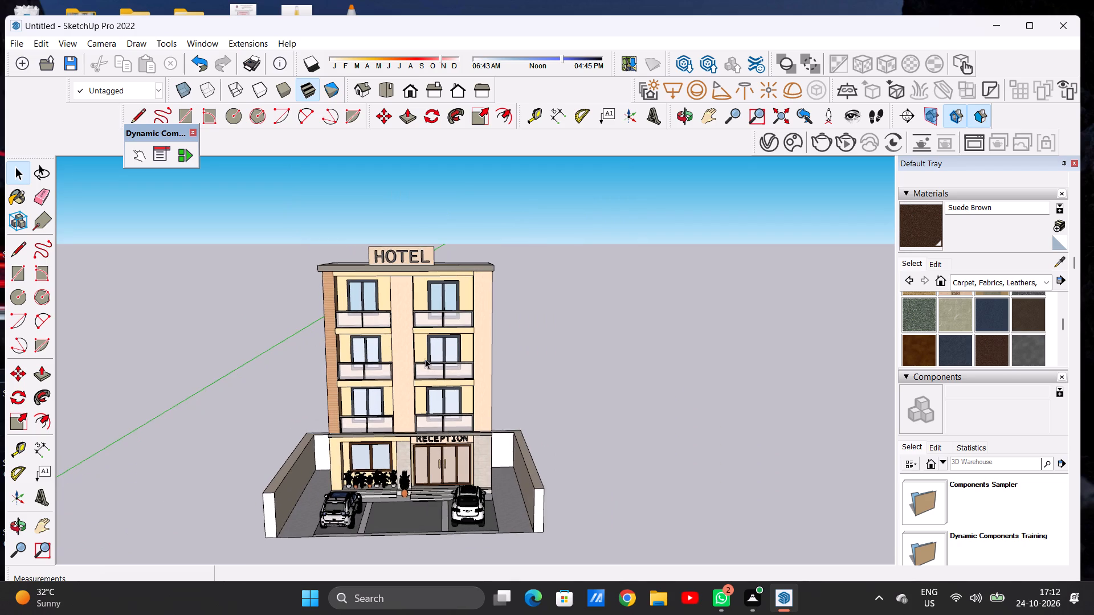
scroll(424, 359, "down", 3)
scroll(470, 405, "up", 4)
scroll(451, 408, "down", 1)
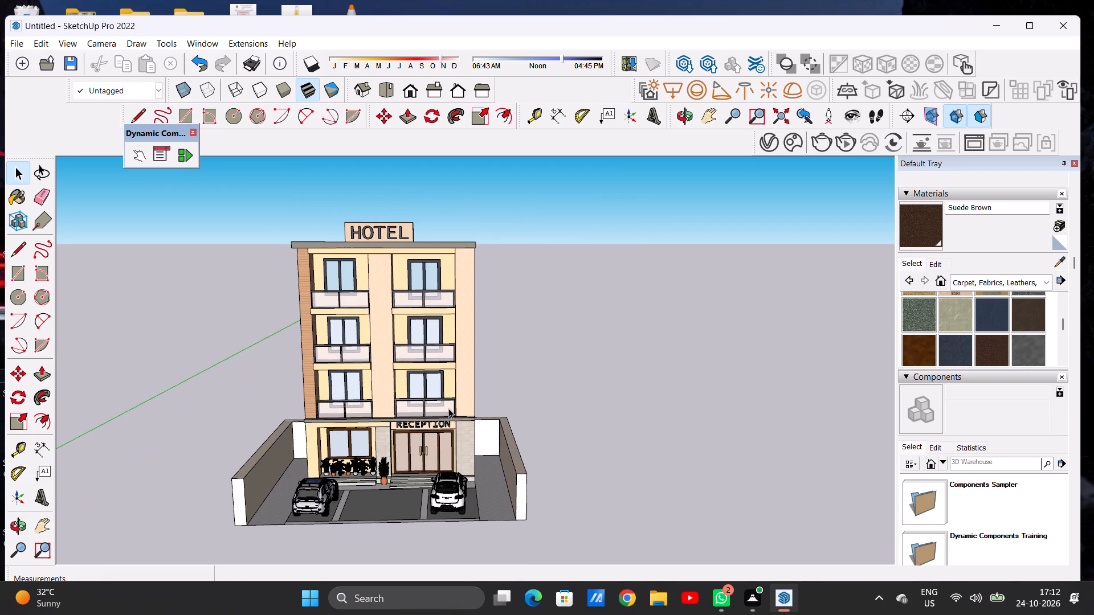
middle_click_drag(444, 405, 375, 436)
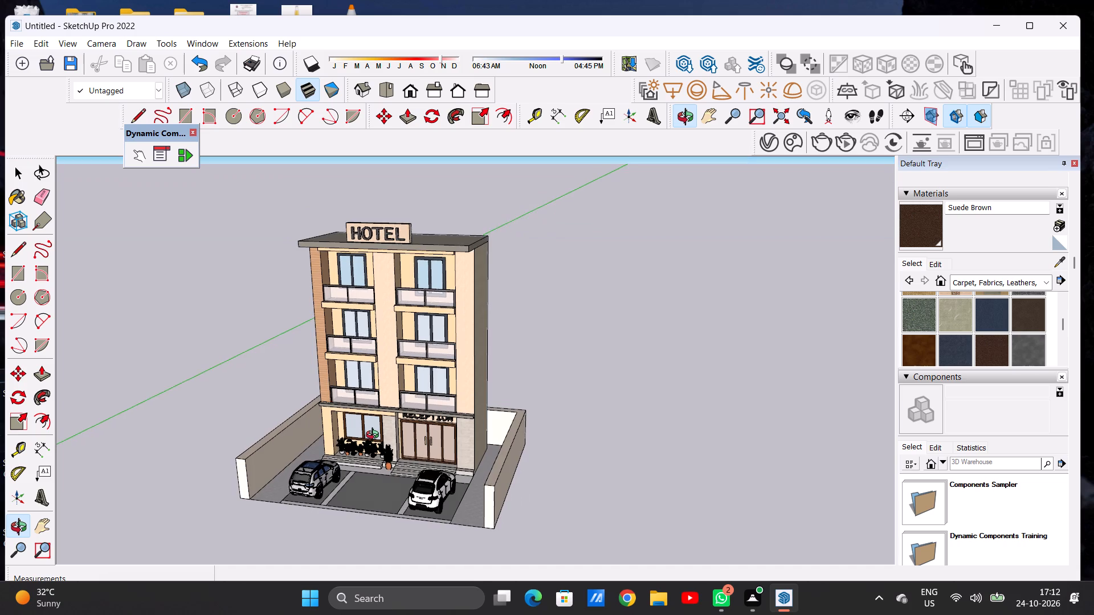
middle_click_drag(375, 436, 378, 420)
middle_click(378, 420)
middle_click_drag(402, 403, 457, 396)
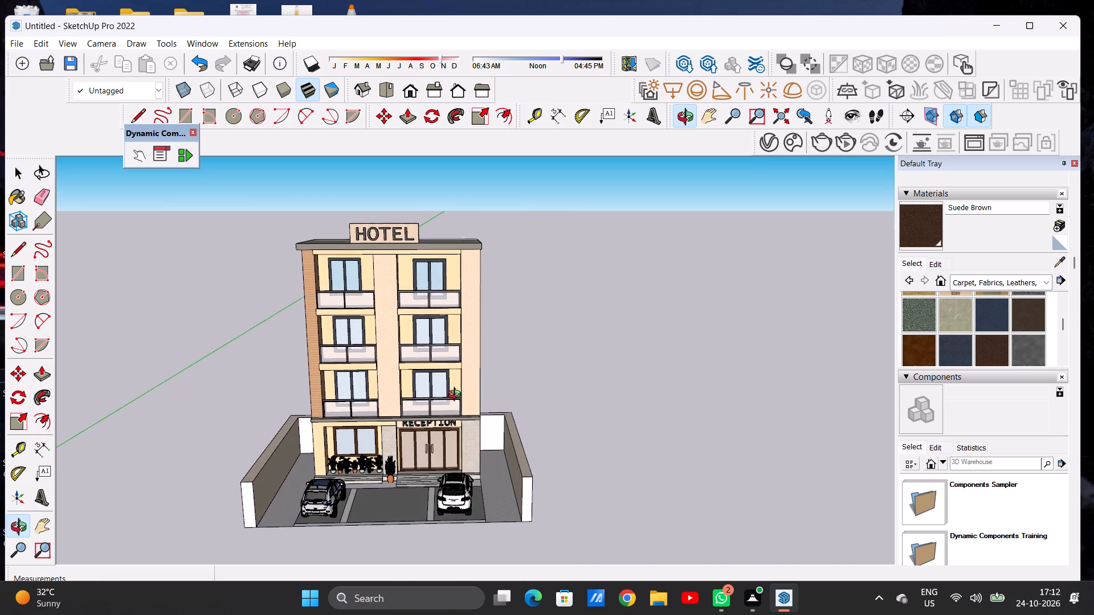
middle_click_drag(457, 396, 446, 391)
scroll(395, 228, "up", 2)
scroll(402, 237, "down", 2)
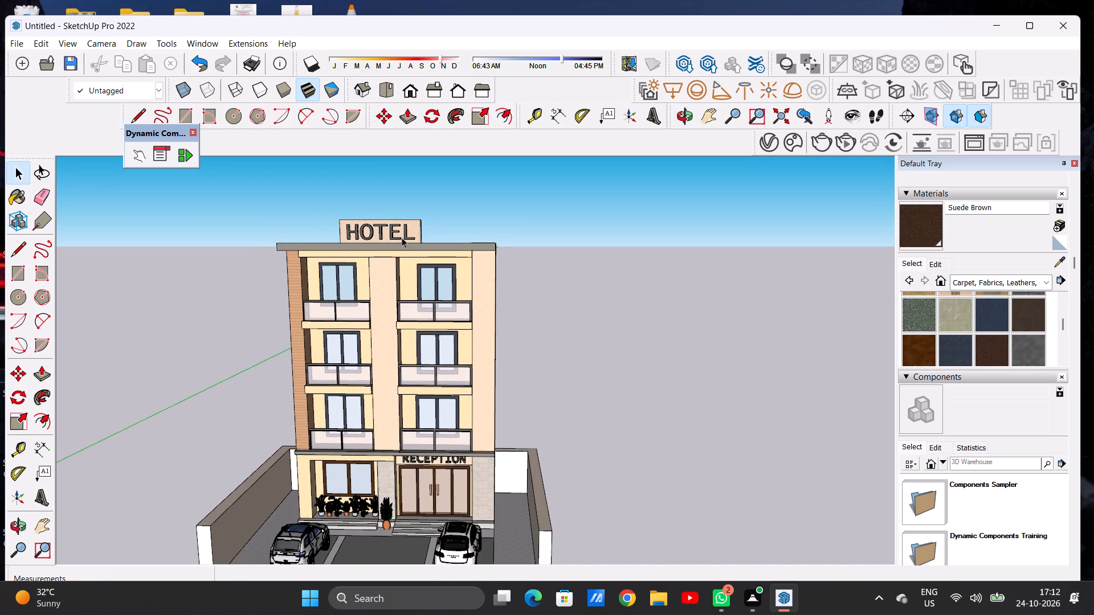
scroll(402, 237, "down", 2)
scroll(402, 237, "up", 1)
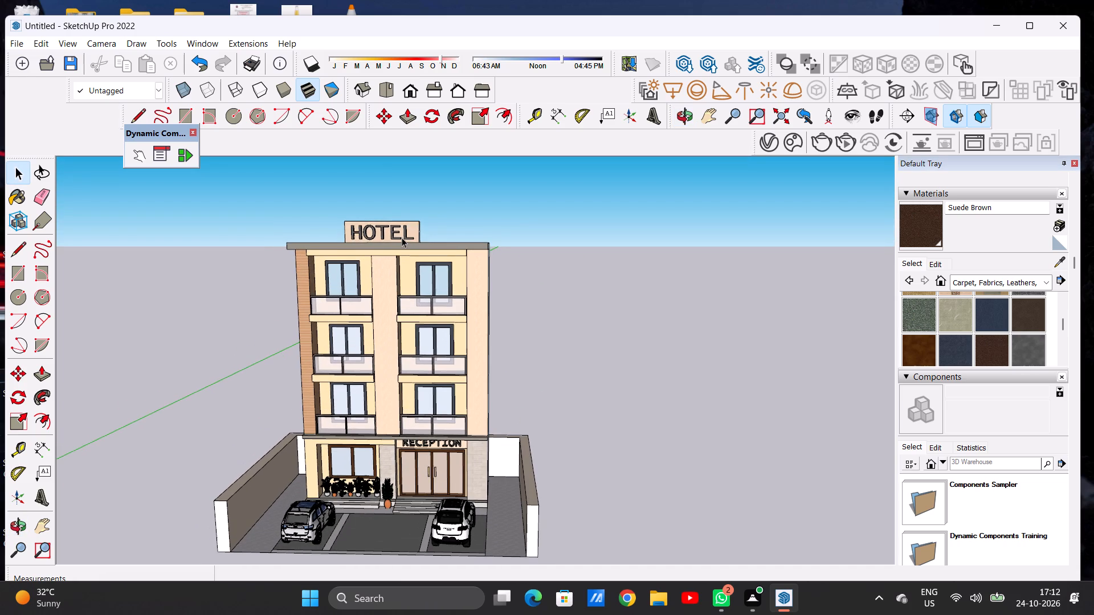
scroll(402, 237, "down", 1)
Start saving the untitled model to the Documents folder and clear the proposed file name.
key("ctrl+s")
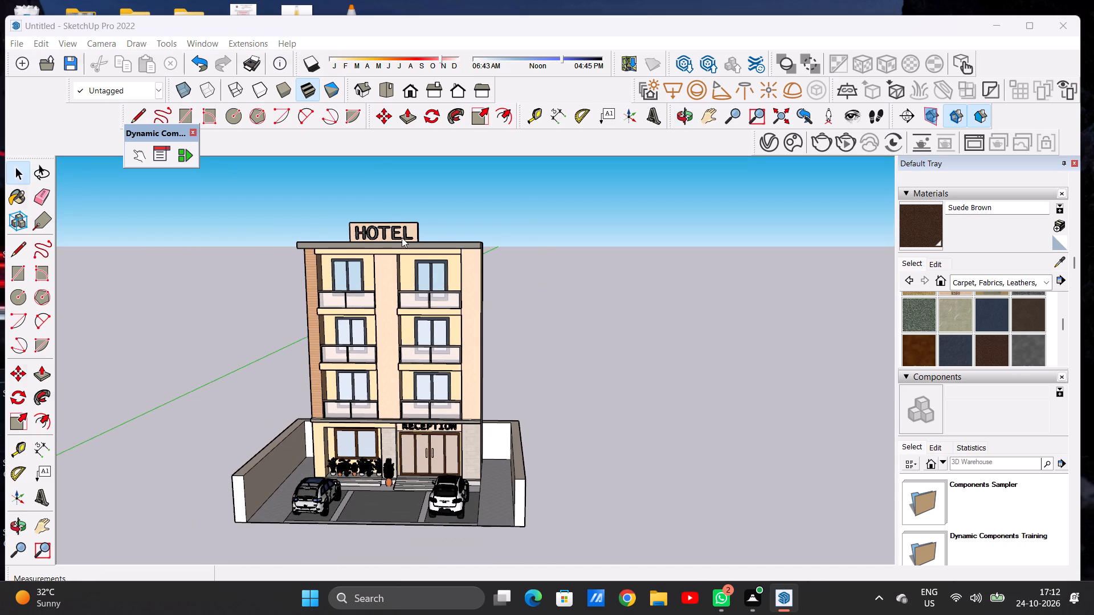
key("BackSpace")
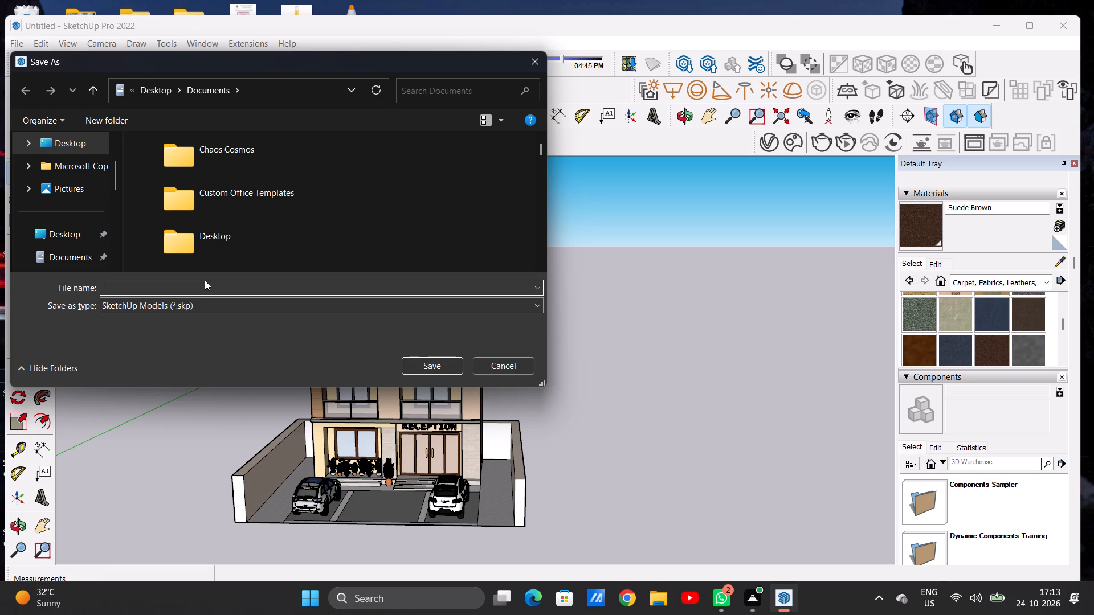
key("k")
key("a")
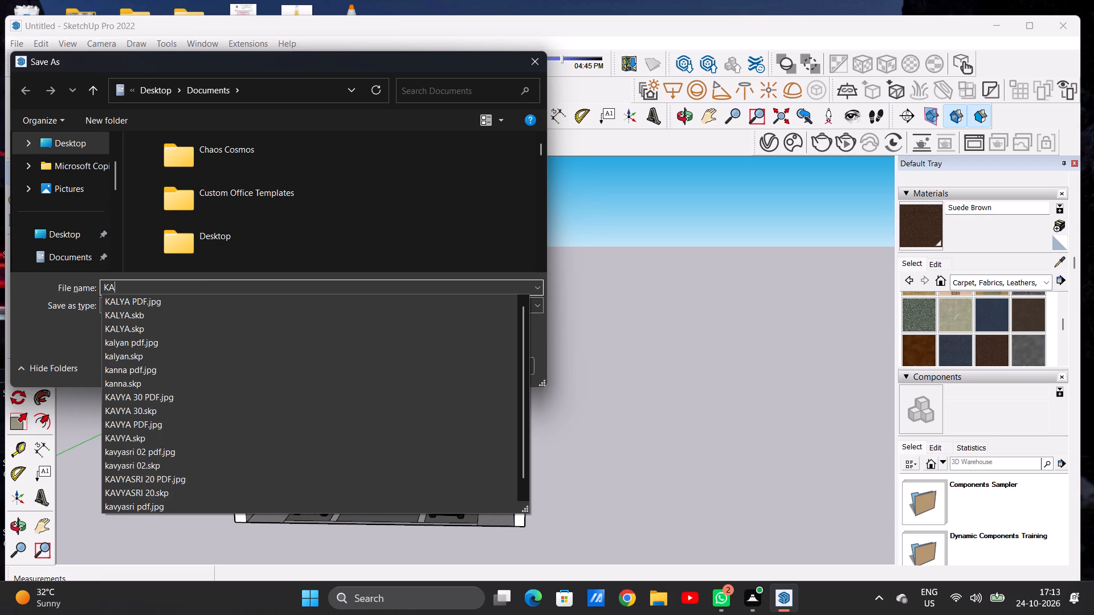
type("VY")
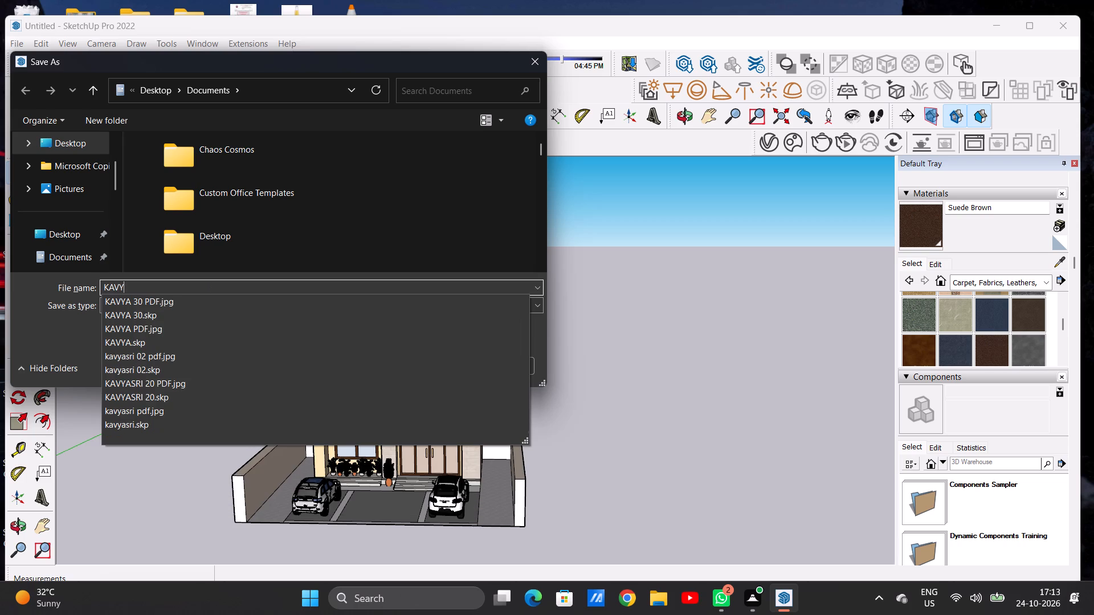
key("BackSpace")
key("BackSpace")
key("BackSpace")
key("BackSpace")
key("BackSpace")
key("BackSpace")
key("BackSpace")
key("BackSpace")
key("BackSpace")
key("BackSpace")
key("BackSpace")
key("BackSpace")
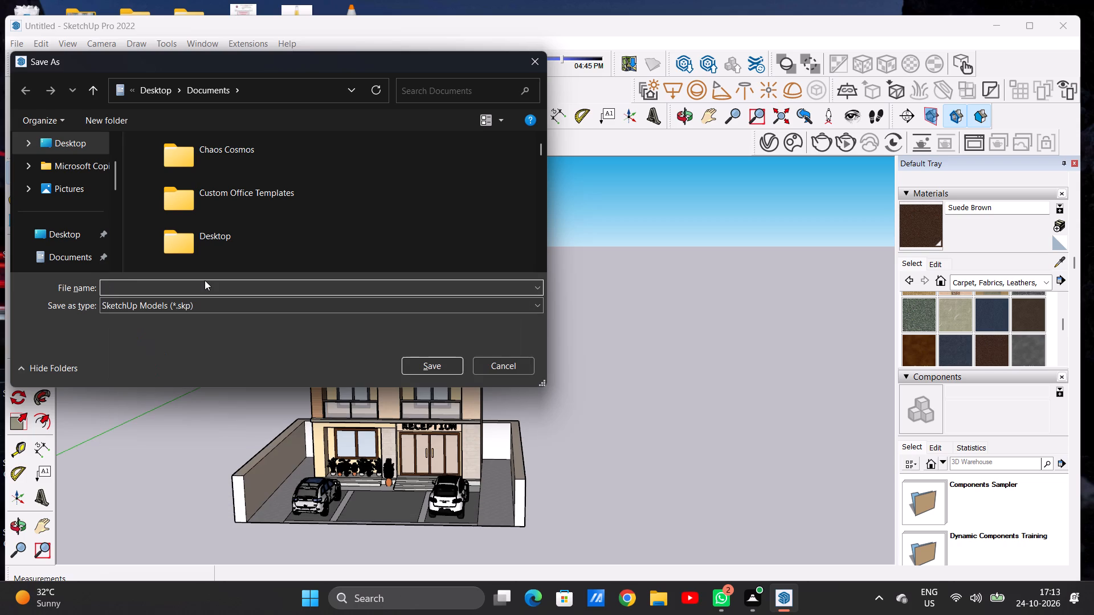
Save the model in Documents as a SketchUp file named VINAY.
type("VINAY")
key("space")
left_click(420, 366)
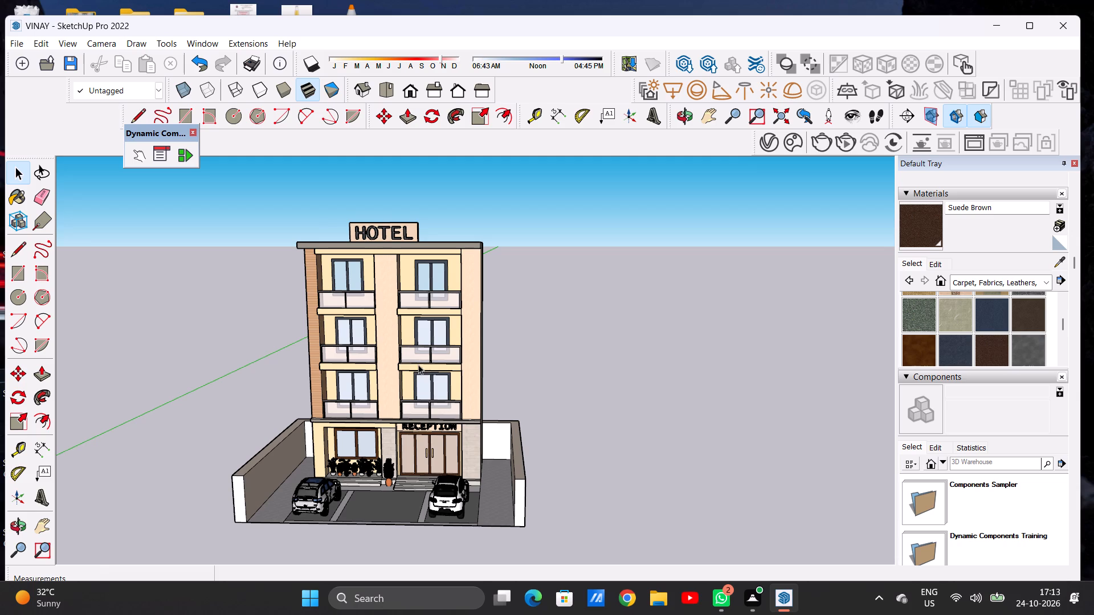
Export the current front view as a 2D JPEG image named VINAY PDF to the Downloads folder.
left_click(19, 41)
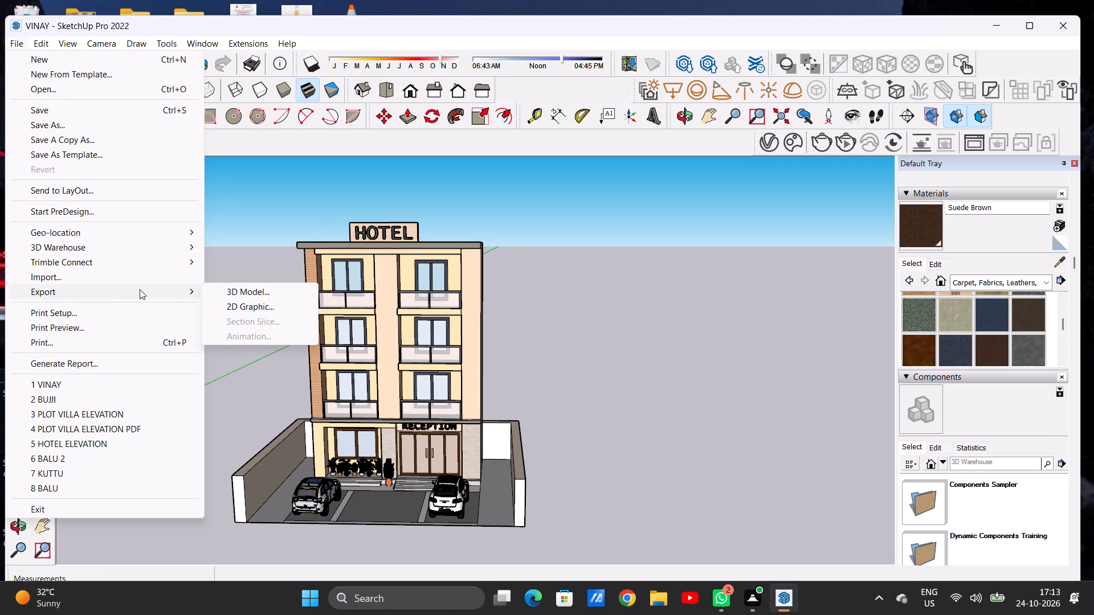
left_click(226, 311)
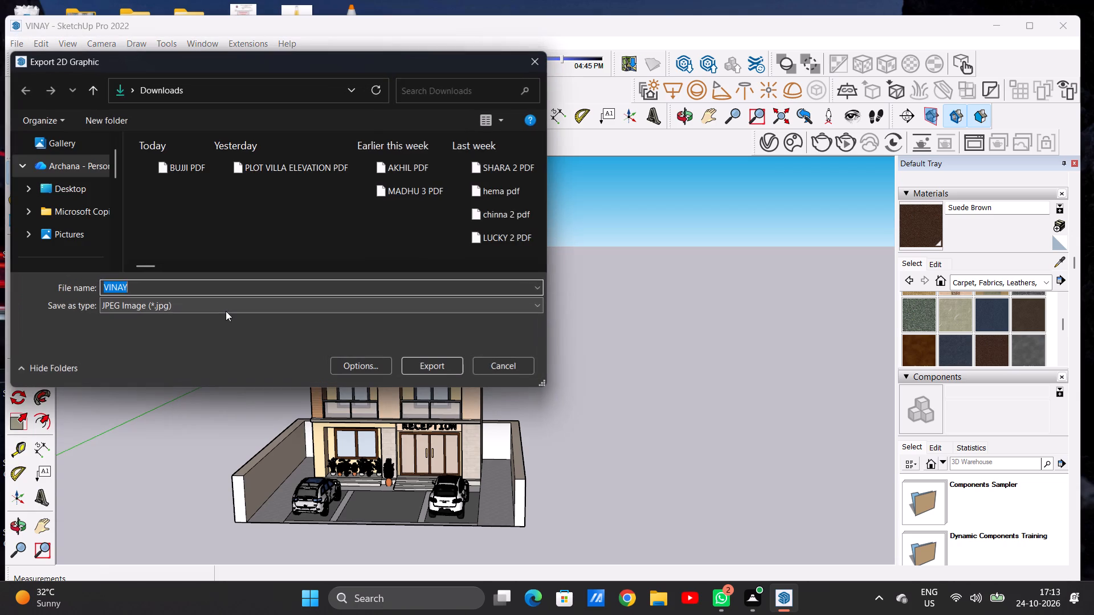
left_click(229, 289)
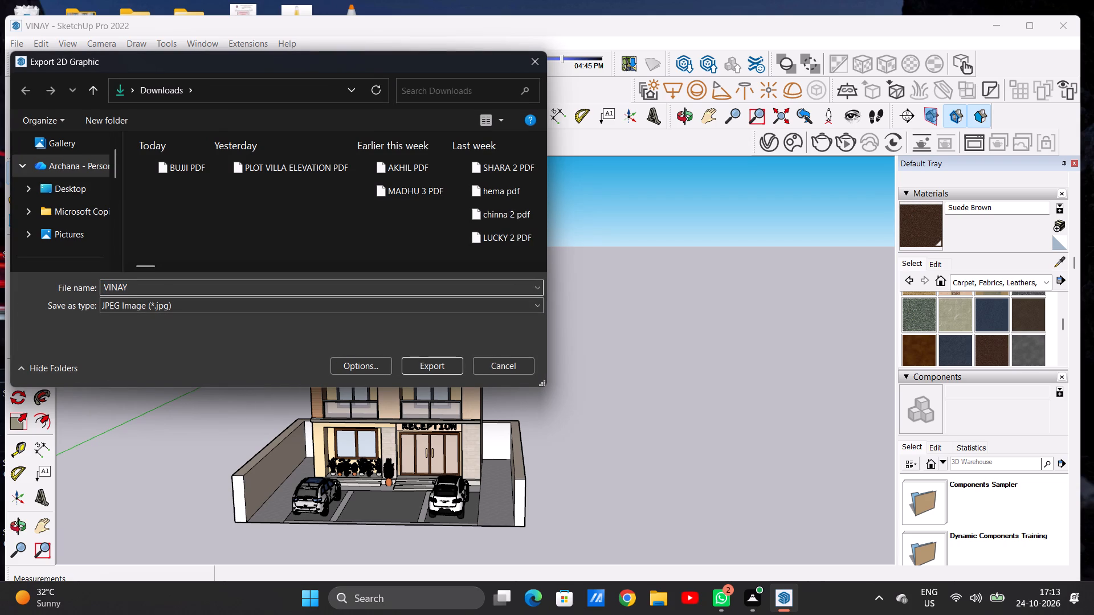
key("space")
type("PDF")
left_click(432, 366)
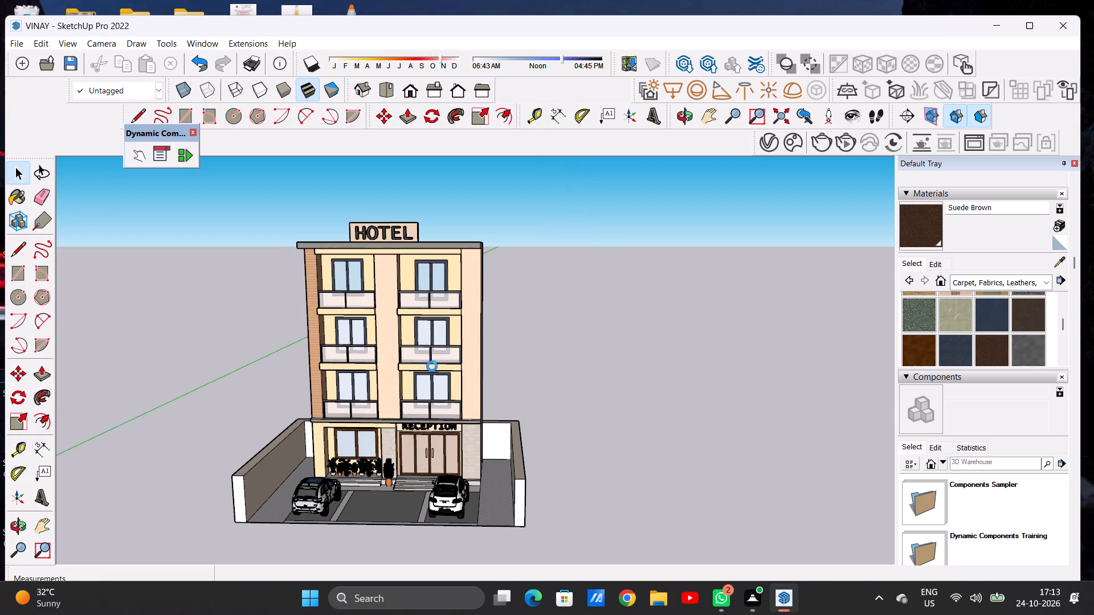